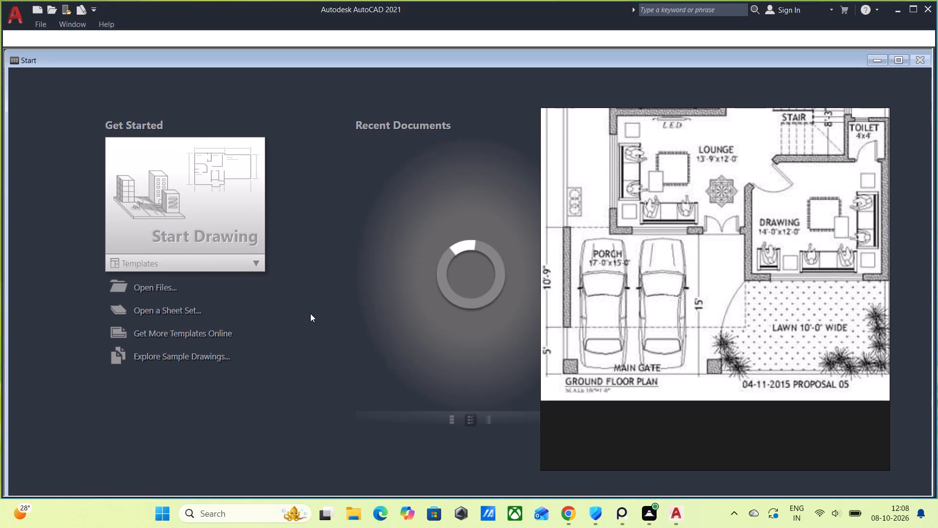
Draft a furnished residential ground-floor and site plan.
Move the floor plan reference image aside and examine its room layout, labels and overall plot dimensions.
{"action": "right_click_drag", "start_coordinate": [646, 269], "coordinate": [647, 270]}
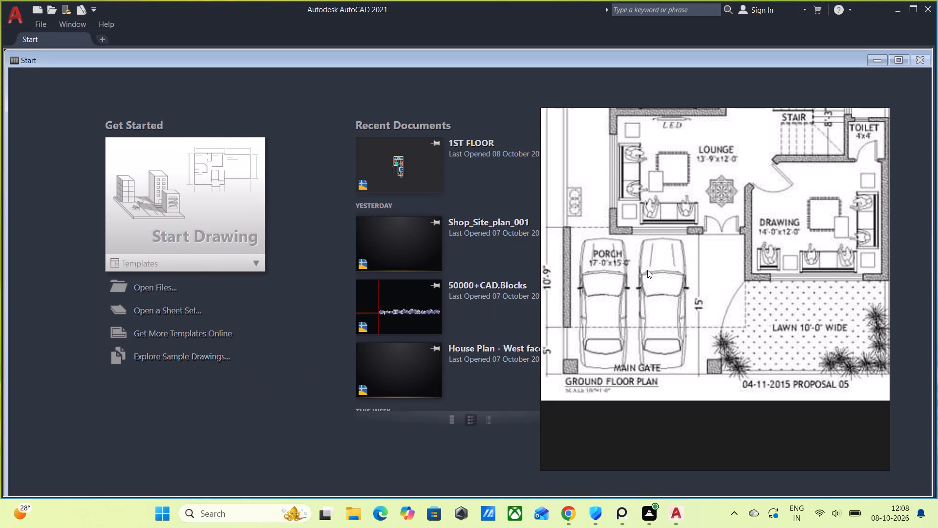
{"action": "right_click_drag", "start_coordinate": [647, 270], "coordinate": [711, 357]}
{"action": "scroll", "coordinate": [725, 356], "scroll_direction": "down", "scroll_amount": 3}
{"action": "middle_click_drag", "start_coordinate": [749, 368], "coordinate": [774, 511]}
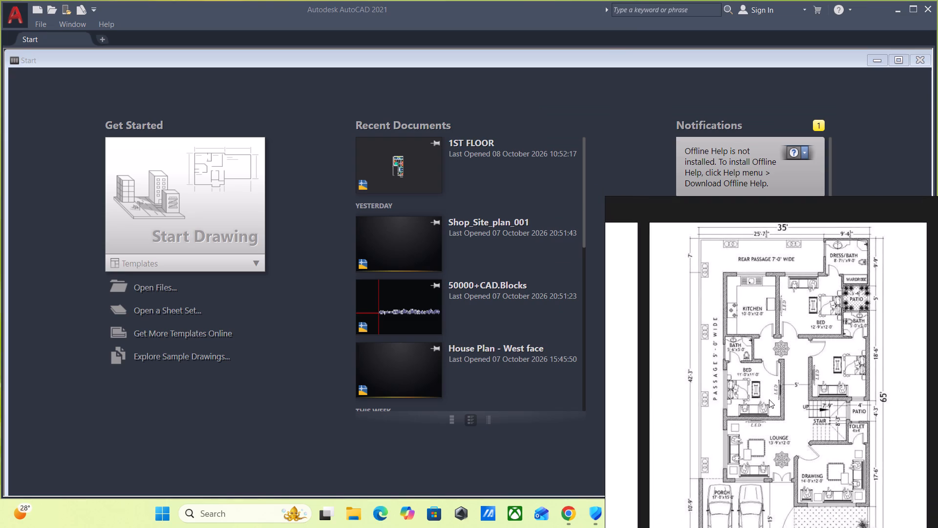
{"action": "scroll", "coordinate": [769, 399], "scroll_direction": "up", "scroll_amount": 3}
{"action": "scroll", "coordinate": [769, 322], "scroll_direction": "up", "scroll_amount": 2}
{"action": "middle_click_drag", "start_coordinate": [762, 283], "coordinate": [736, 490]}
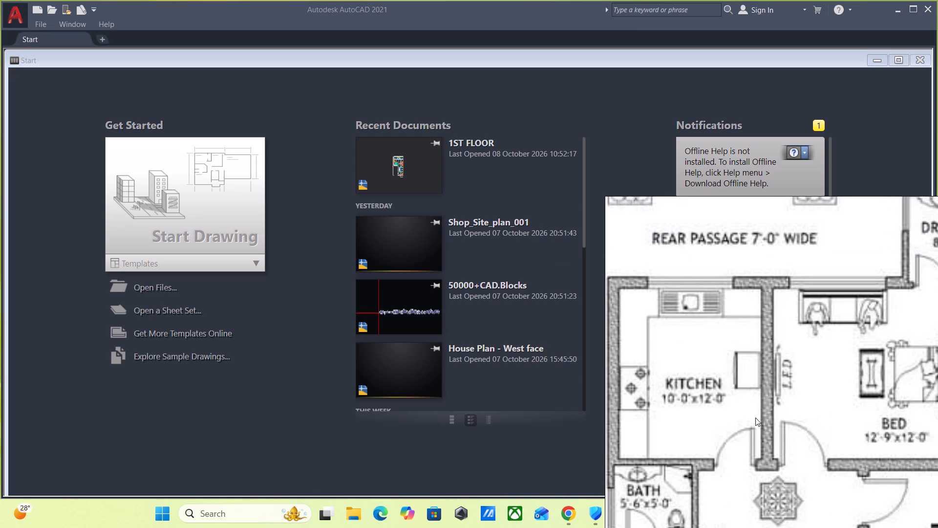
{"action": "scroll", "coordinate": [765, 391], "scroll_direction": "down", "scroll_amount": 7}
{"action": "middle_click_drag", "start_coordinate": [763, 463], "coordinate": [871, 396]}
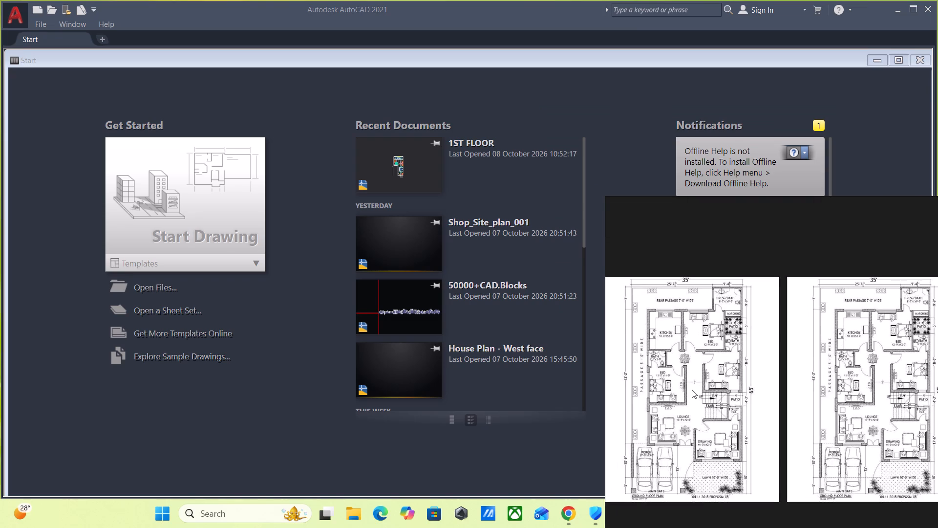
{"action": "scroll", "coordinate": [692, 390], "scroll_direction": "up", "scroll_amount": 2}
{"action": "middle_click_drag", "start_coordinate": [709, 407], "coordinate": [799, 456]}
{"action": "scroll", "coordinate": [794, 387], "scroll_direction": "up", "scroll_amount": 3}
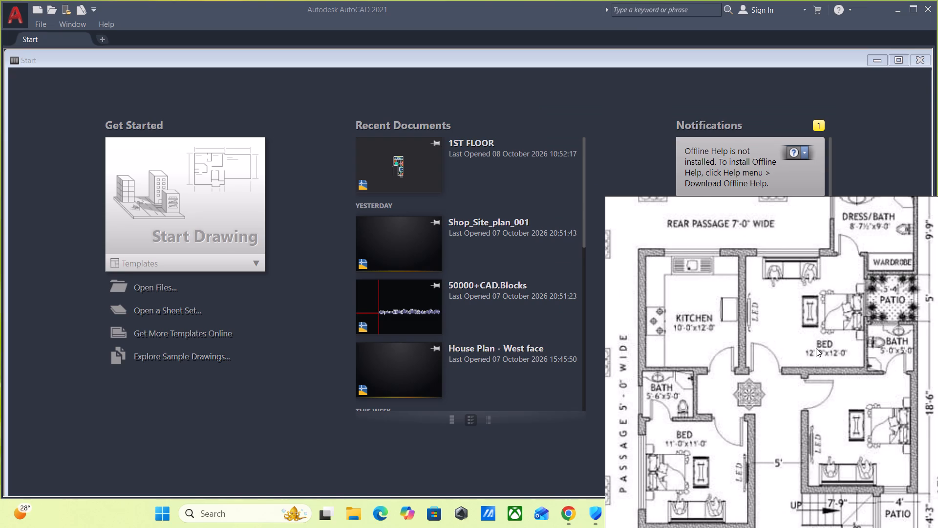
{"action": "scroll", "coordinate": [818, 348], "scroll_direction": "up", "scroll_amount": 1}
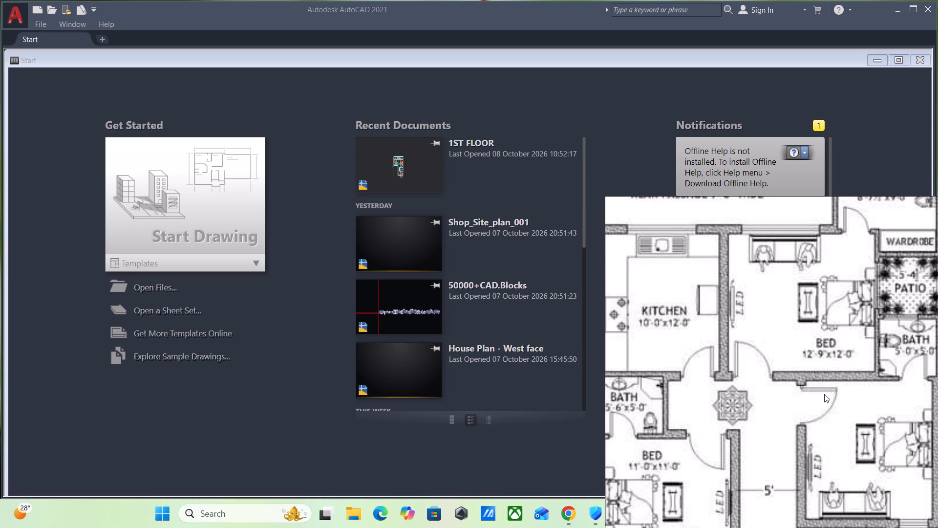
{"action": "scroll", "coordinate": [829, 394], "scroll_direction": "down", "scroll_amount": 3}
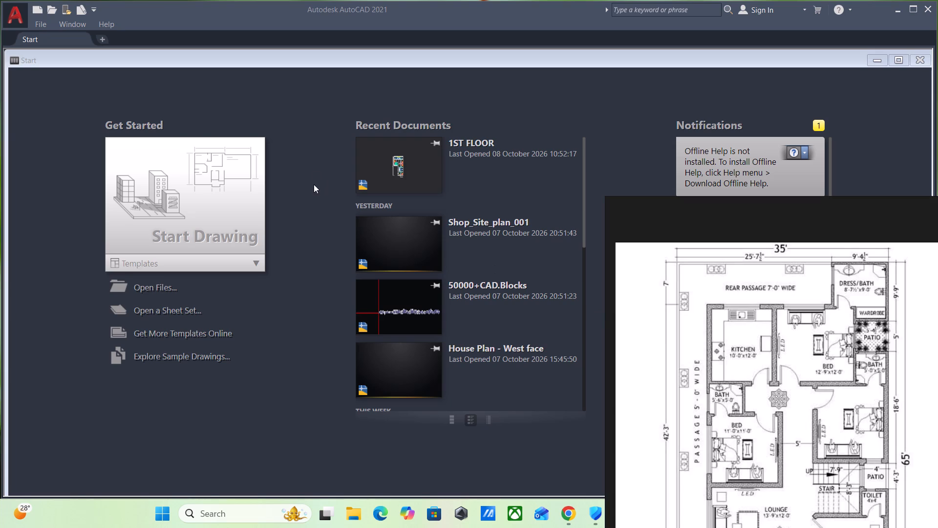
Create a new drawing from the acad template, moving the reference image clear of the template dialog.
{"action": "left_click", "coordinate": [290, 86]}
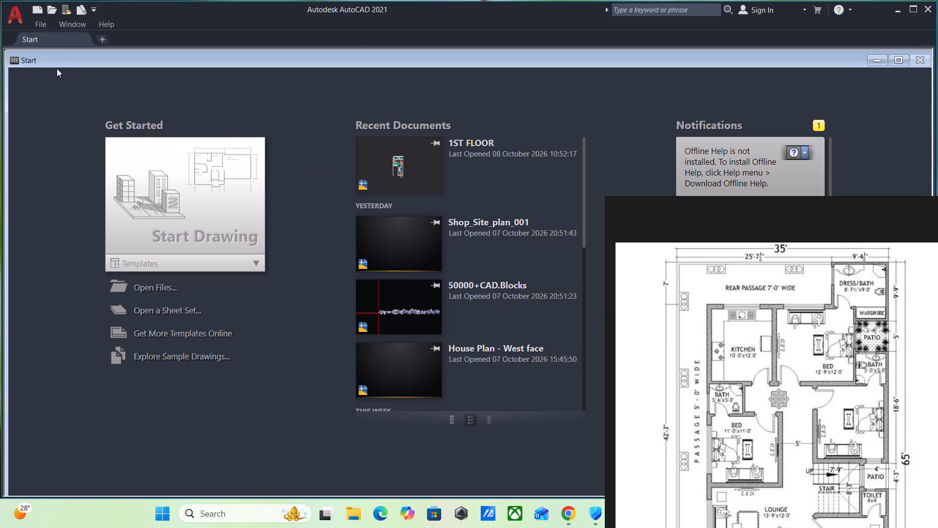
{"action": "left_click", "coordinate": [30, 57]}
{"action": "left_click", "coordinate": [43, 39]}
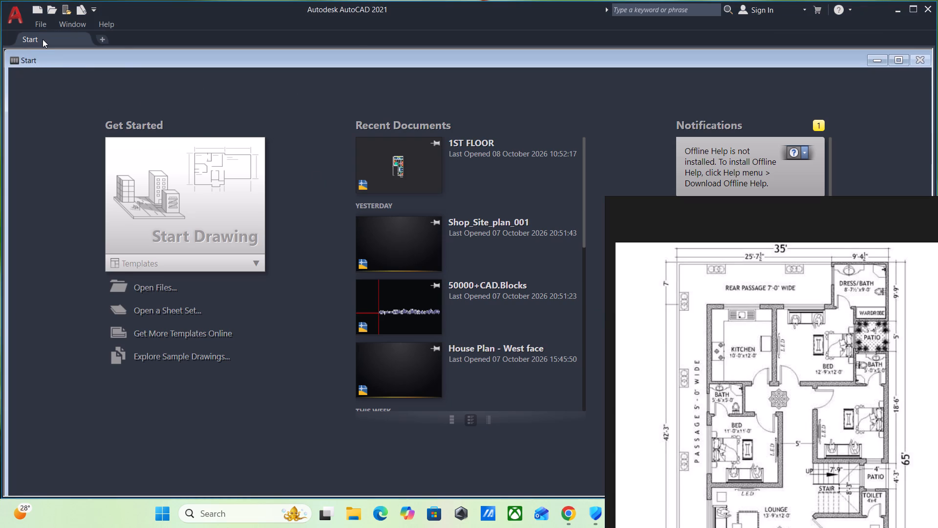
{"action": "right_click", "coordinate": [43, 39]}
{"action": "left_click", "coordinate": [78, 51]}
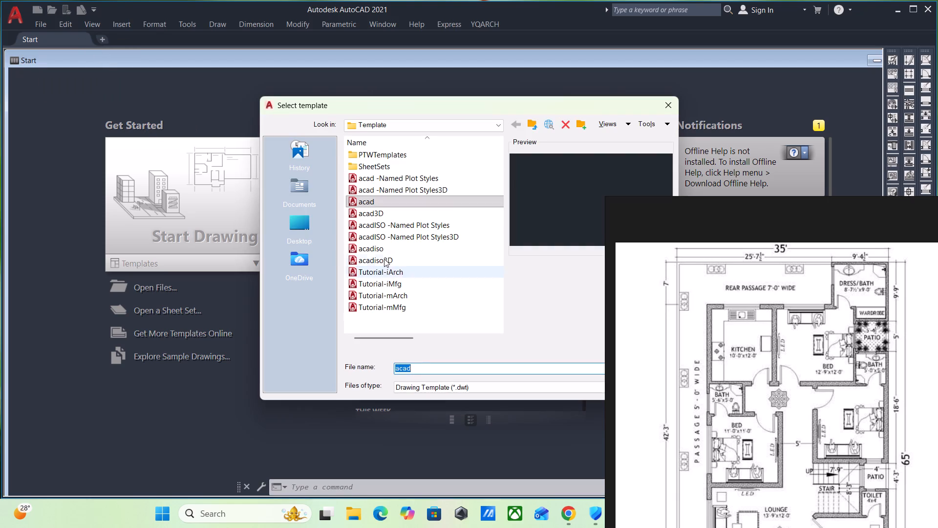
{"action": "right_click_drag", "start_coordinate": [746, 444], "coordinate": [813, 243]}
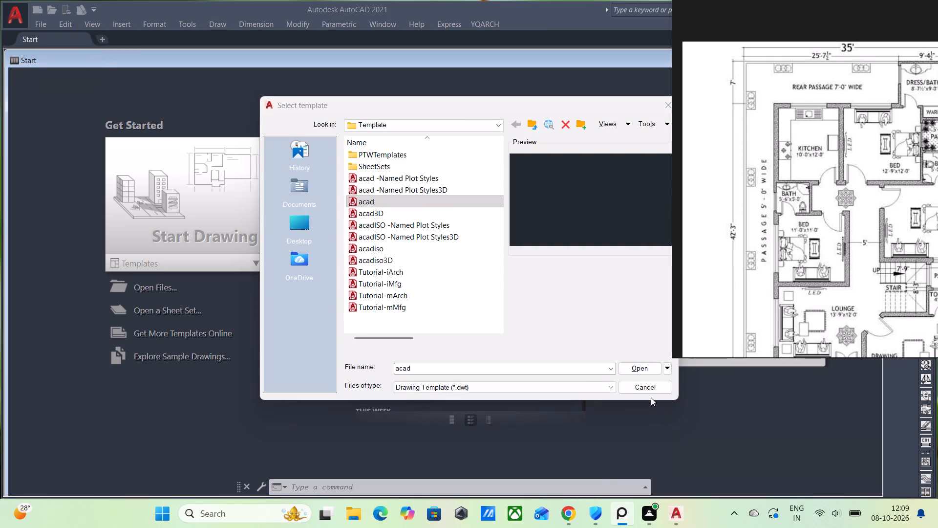
{"action": "left_click", "coordinate": [645, 368]}
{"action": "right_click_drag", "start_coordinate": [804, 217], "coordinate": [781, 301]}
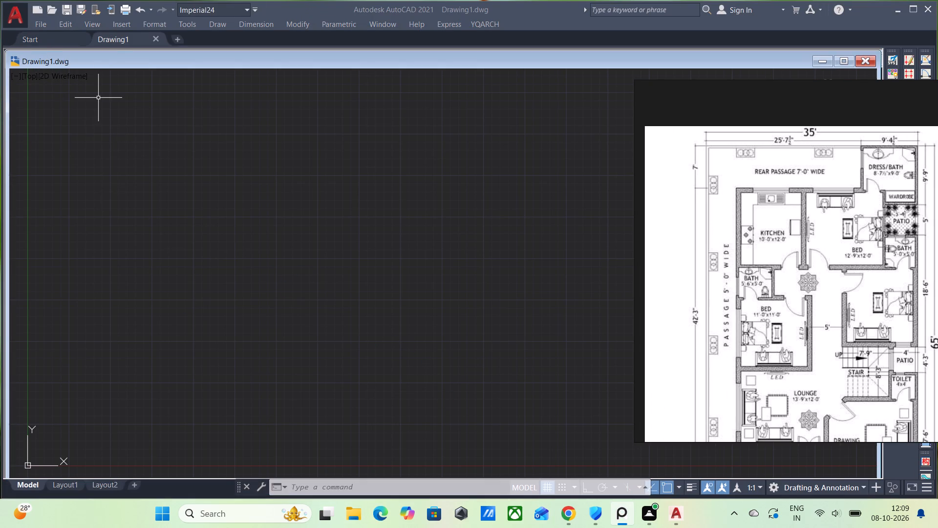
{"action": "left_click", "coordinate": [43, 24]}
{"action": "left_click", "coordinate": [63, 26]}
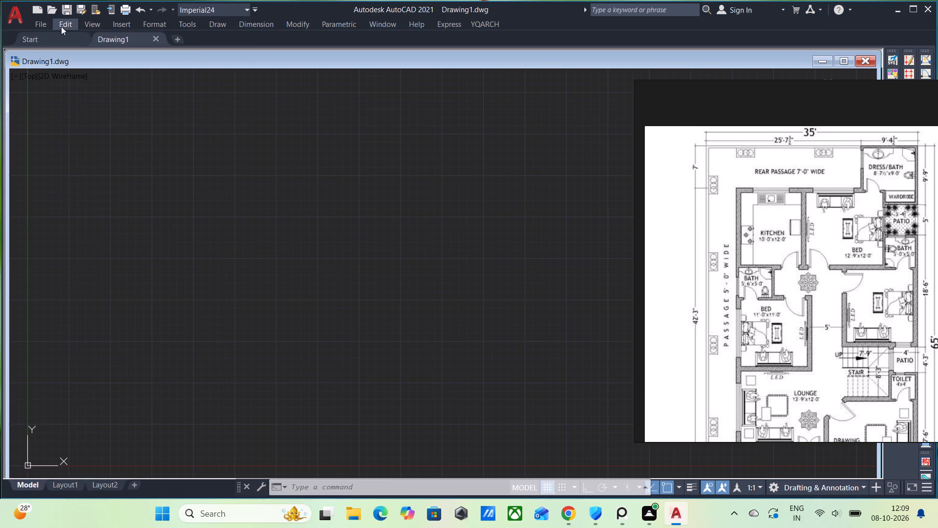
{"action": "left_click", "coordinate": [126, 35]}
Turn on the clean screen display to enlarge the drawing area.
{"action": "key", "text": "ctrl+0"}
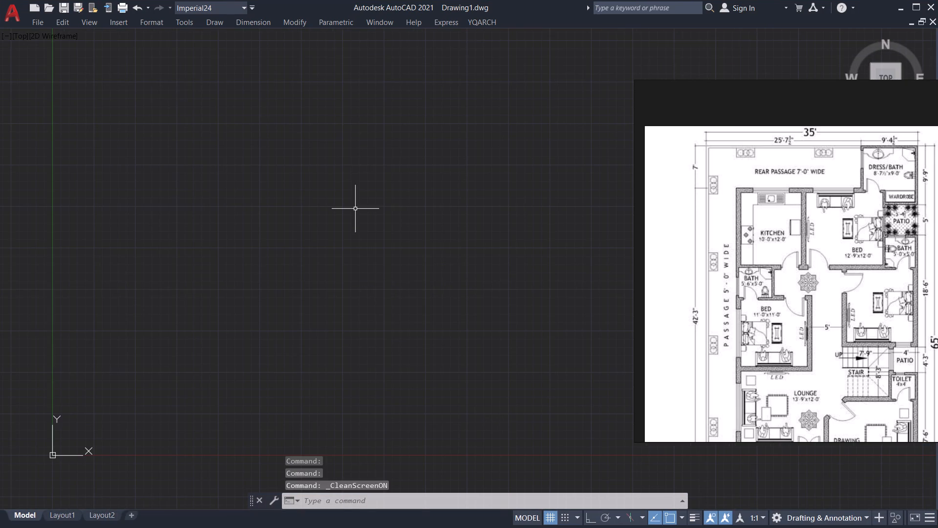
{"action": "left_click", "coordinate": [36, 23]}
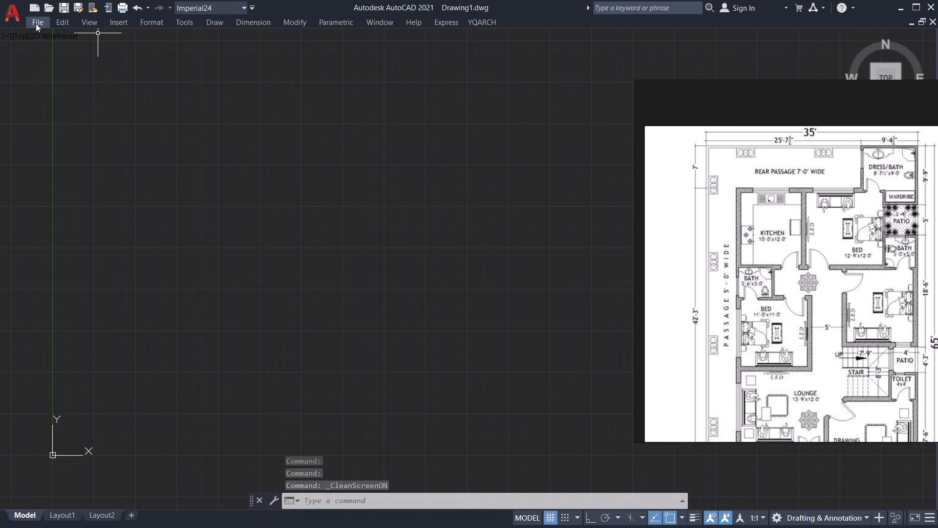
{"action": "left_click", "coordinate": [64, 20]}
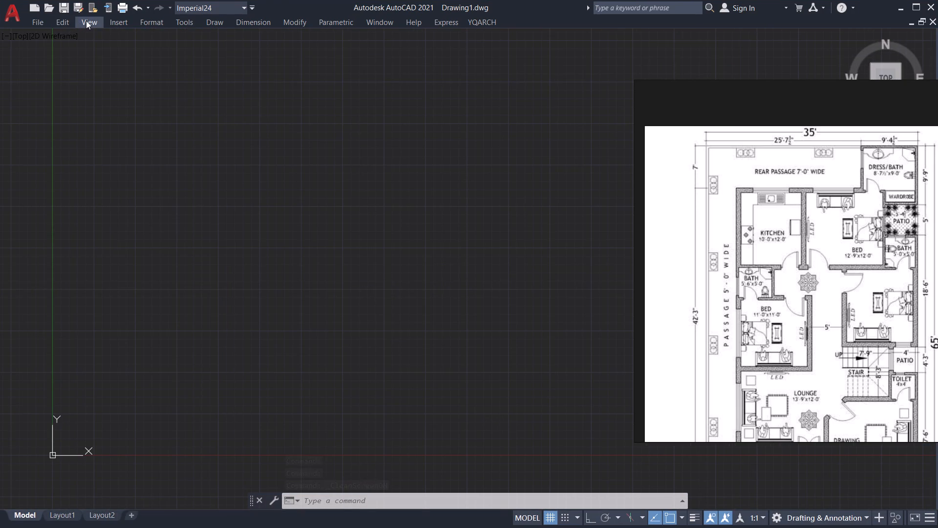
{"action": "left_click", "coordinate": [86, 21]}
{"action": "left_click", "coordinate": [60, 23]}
Hide the palettes in the new drawing.
{"action": "key", "text": "ctrl+shift+h"}
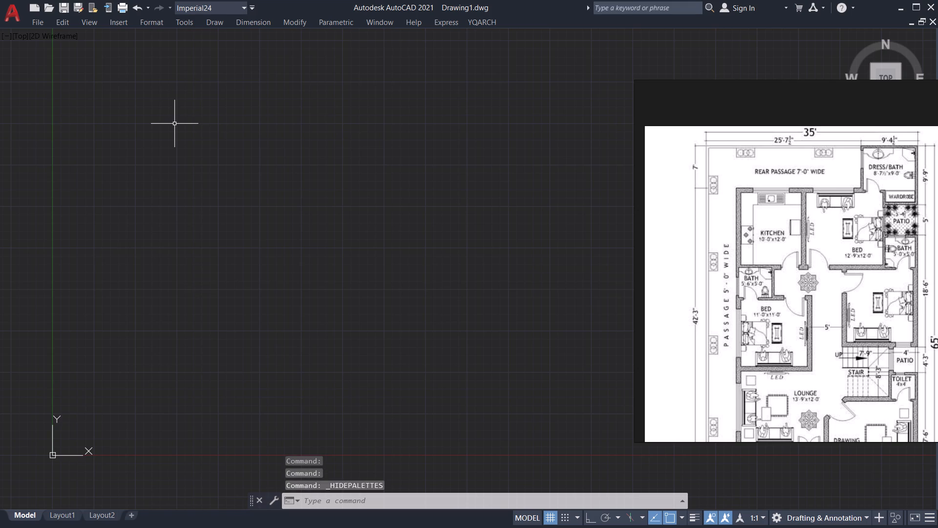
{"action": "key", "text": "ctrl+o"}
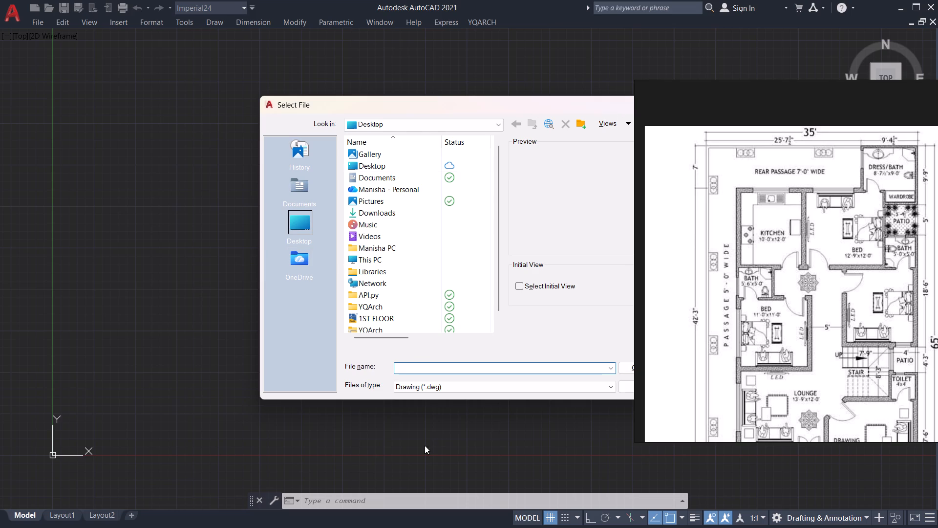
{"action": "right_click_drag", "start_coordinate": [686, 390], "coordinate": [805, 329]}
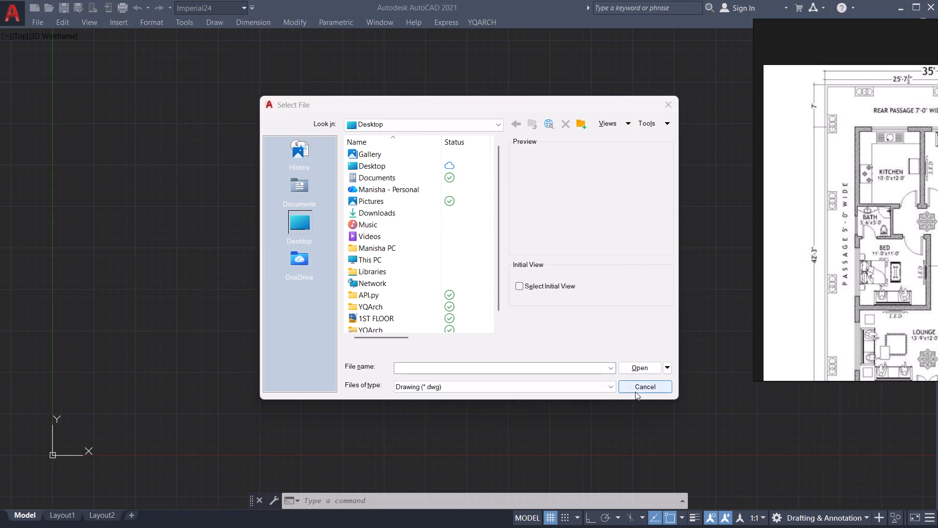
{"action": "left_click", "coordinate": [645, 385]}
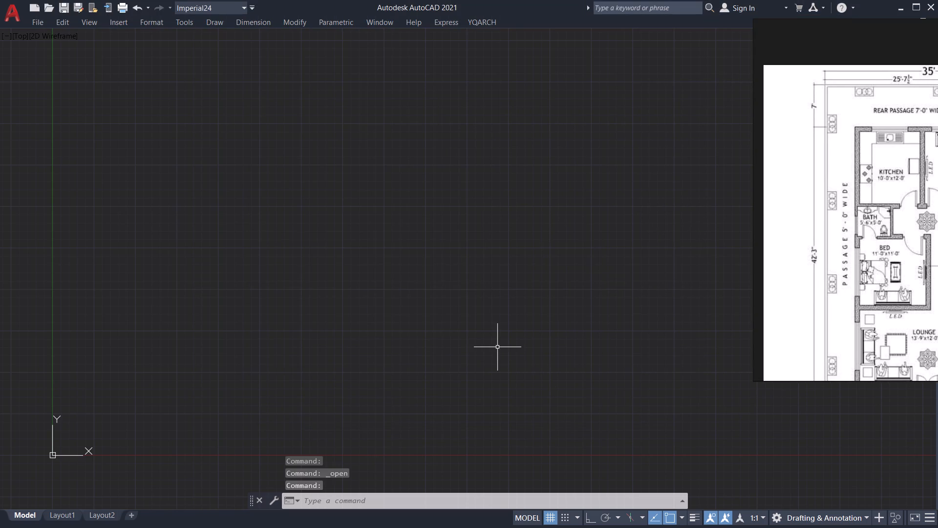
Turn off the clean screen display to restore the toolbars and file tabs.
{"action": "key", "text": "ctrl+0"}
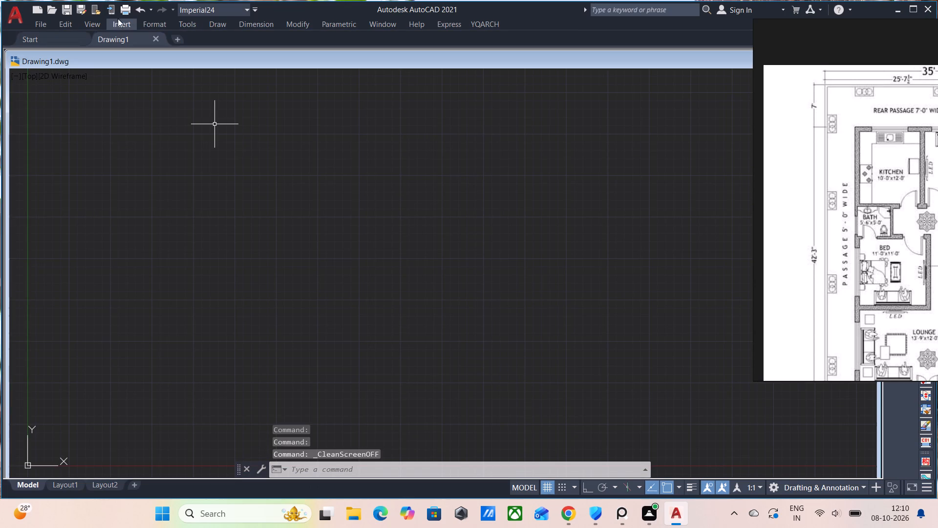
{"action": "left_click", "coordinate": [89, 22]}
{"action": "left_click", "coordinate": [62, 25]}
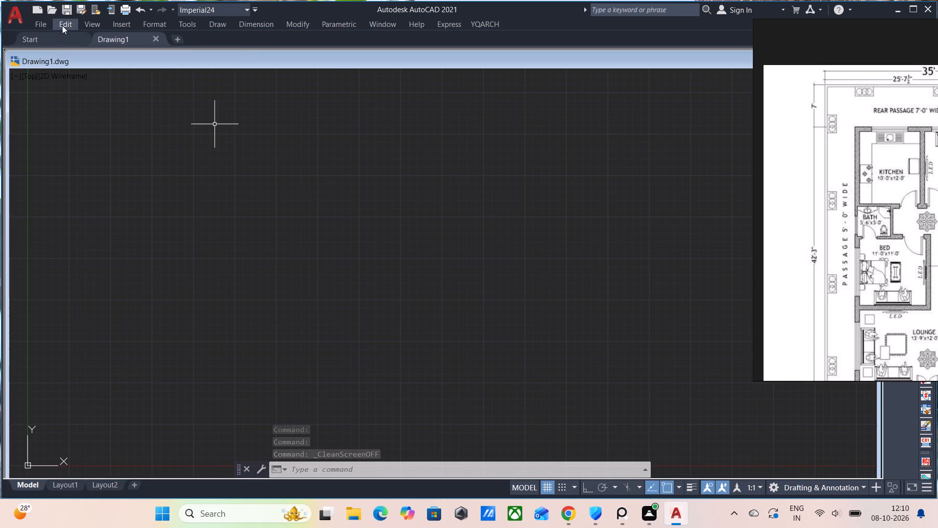
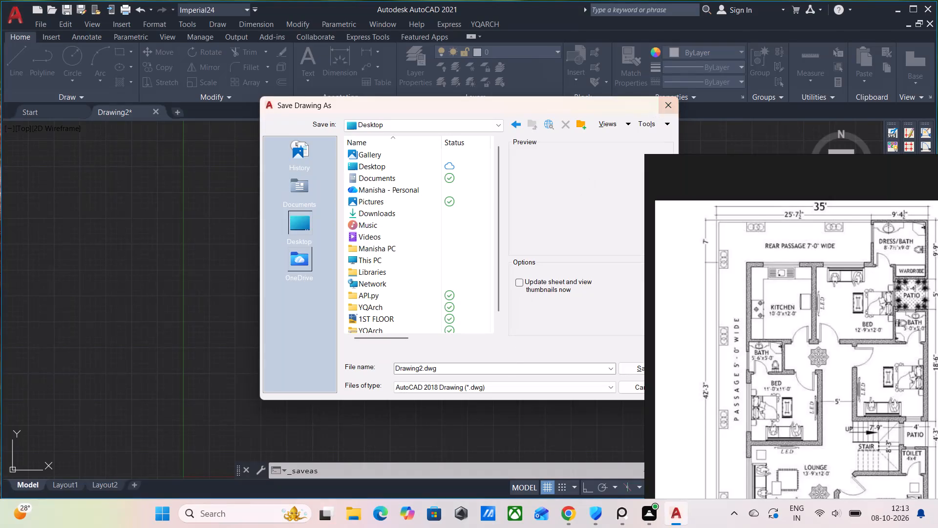
Save the drawing on the Desktop as GROUND FLOOR PLAN, checking the title on the reference image.
{"action": "left_click", "coordinate": [485, 372]}
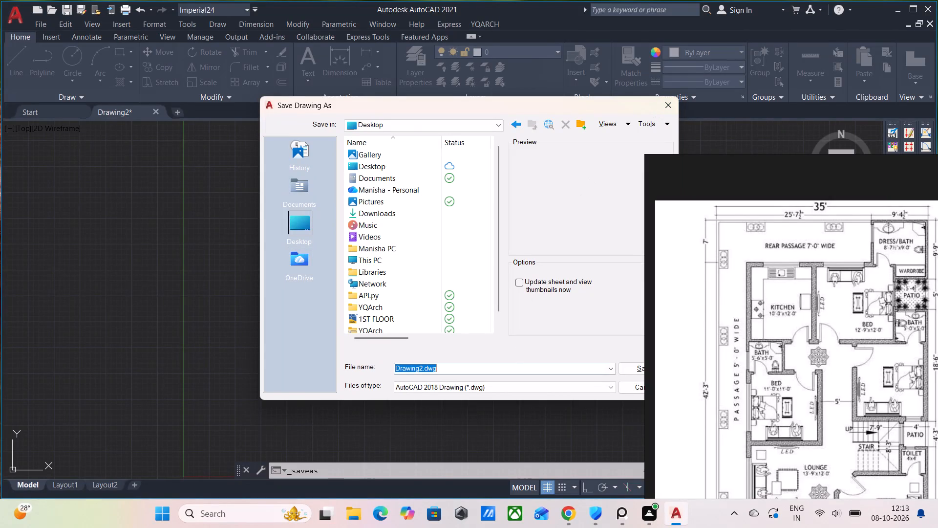
{"action": "key", "text": "BackSpace"}
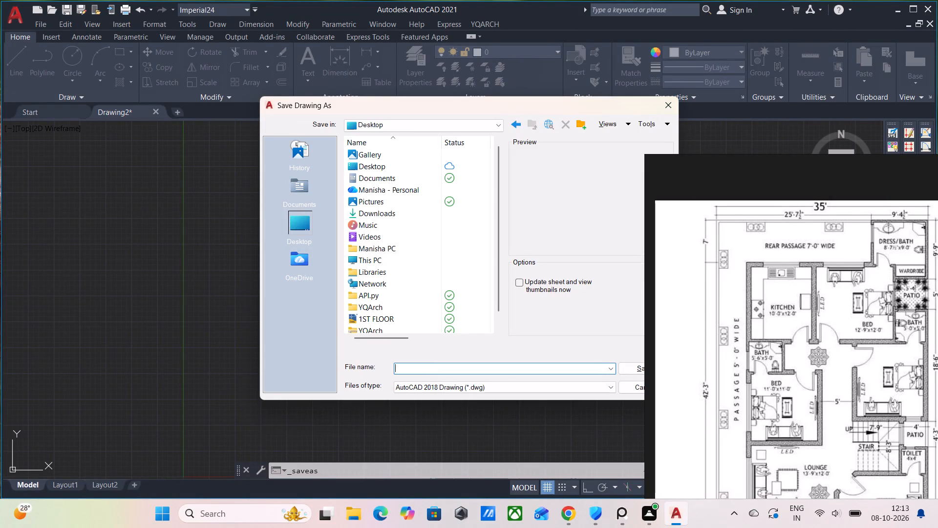
{"action": "scroll", "coordinate": [750, 457], "scroll_direction": "down", "scroll_amount": 4}
{"action": "middle_click_drag", "start_coordinate": [798, 447], "coordinate": [831, 338]}
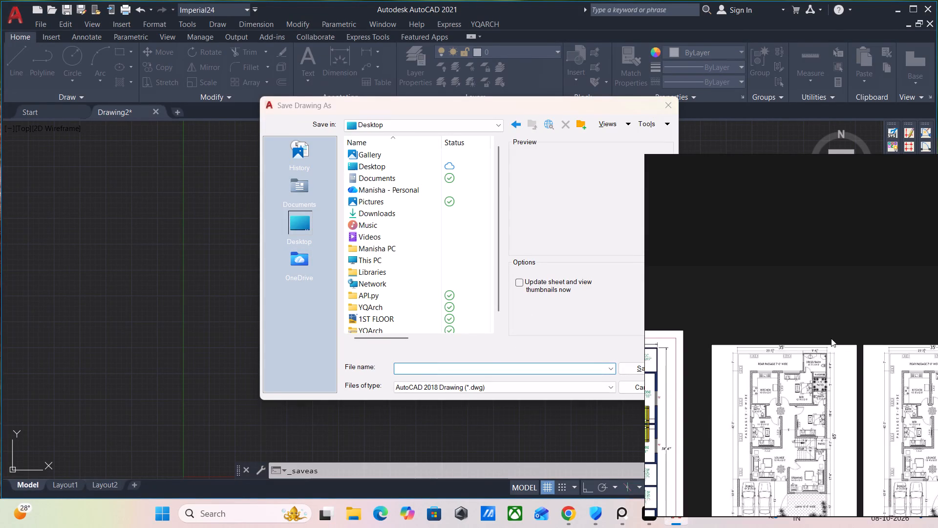
{"action": "middle_click_drag", "start_coordinate": [831, 338], "coordinate": [838, 317]}
{"action": "scroll", "coordinate": [835, 327], "scroll_direction": "up", "scroll_amount": 3}
{"action": "scroll", "coordinate": [773, 404], "scroll_direction": "up", "scroll_amount": 1}
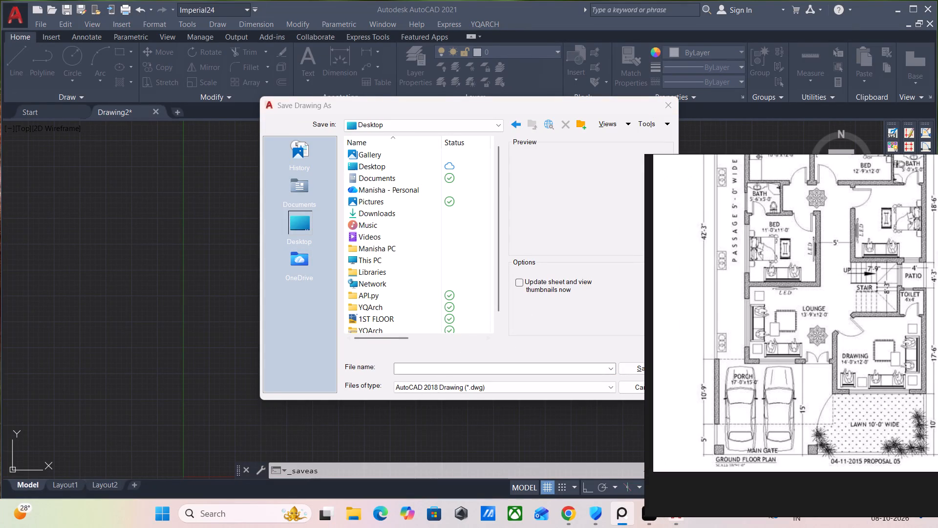
{"action": "left_click", "coordinate": [465, 371]}
{"action": "type", "text": "GROUND"}
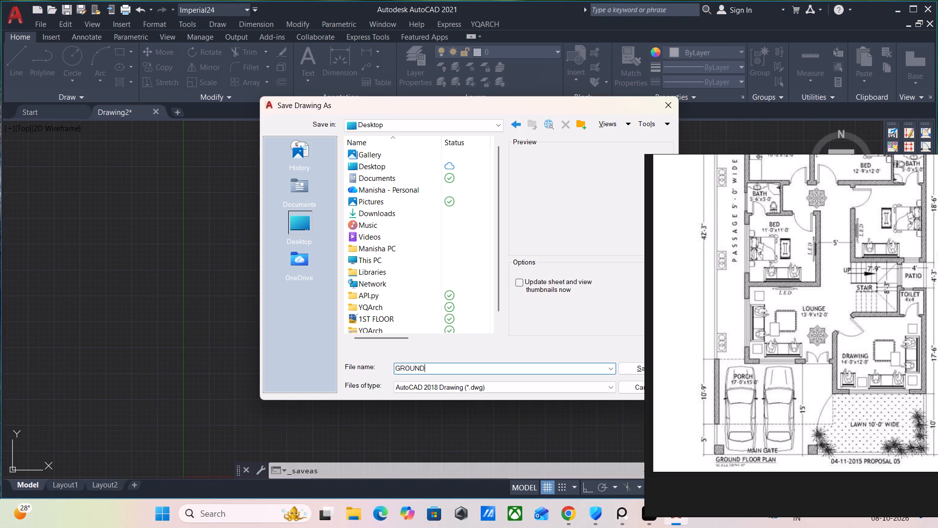
{"action": "key", "text": "space"}
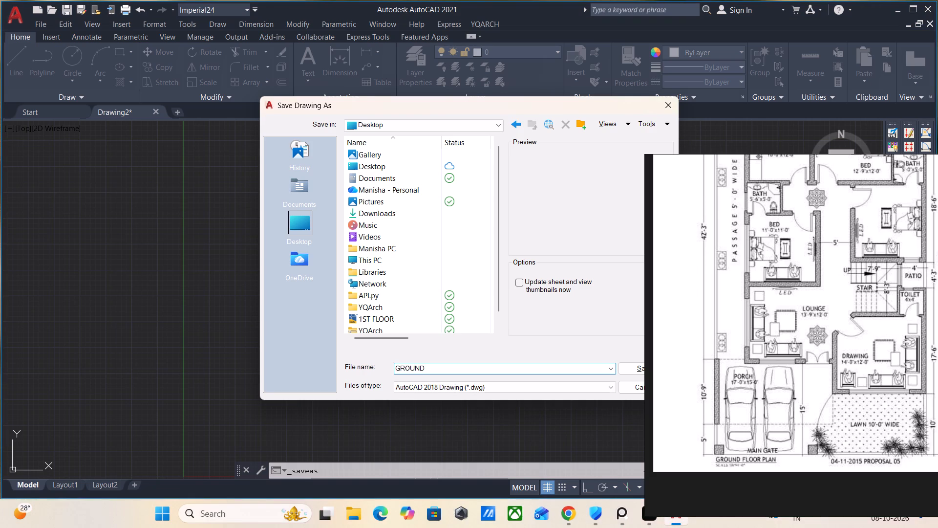
{"action": "type", "text": "FLOOR"}
{"action": "key", "text": "space"}
{"action": "type", "text": "PLAN"}
{"action": "left_click", "coordinate": [635, 368]}
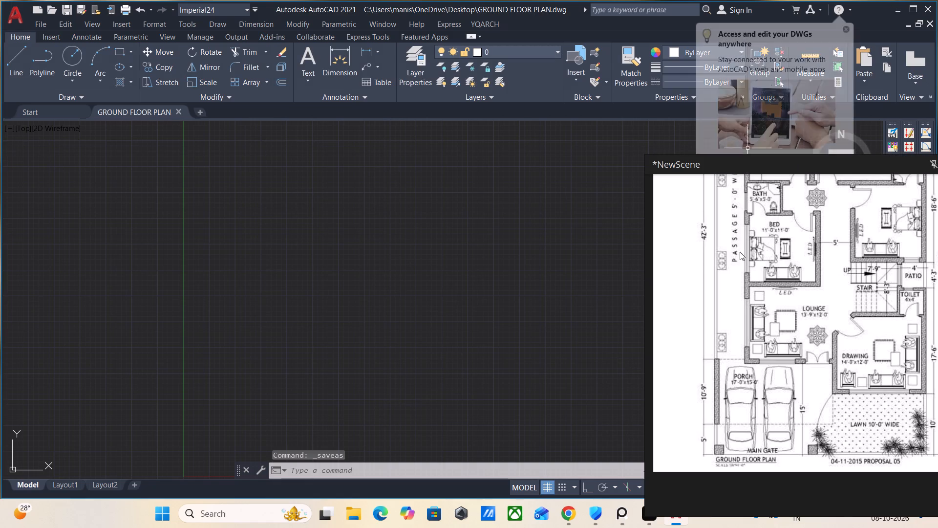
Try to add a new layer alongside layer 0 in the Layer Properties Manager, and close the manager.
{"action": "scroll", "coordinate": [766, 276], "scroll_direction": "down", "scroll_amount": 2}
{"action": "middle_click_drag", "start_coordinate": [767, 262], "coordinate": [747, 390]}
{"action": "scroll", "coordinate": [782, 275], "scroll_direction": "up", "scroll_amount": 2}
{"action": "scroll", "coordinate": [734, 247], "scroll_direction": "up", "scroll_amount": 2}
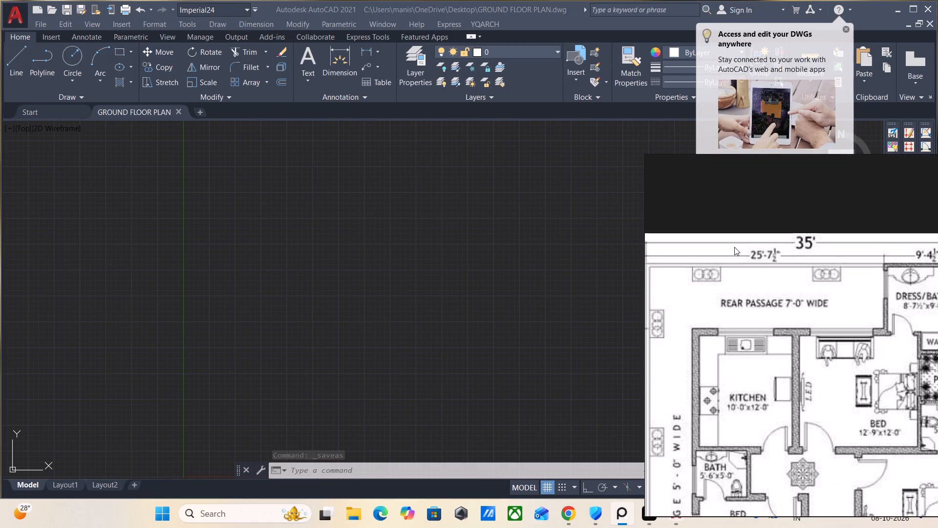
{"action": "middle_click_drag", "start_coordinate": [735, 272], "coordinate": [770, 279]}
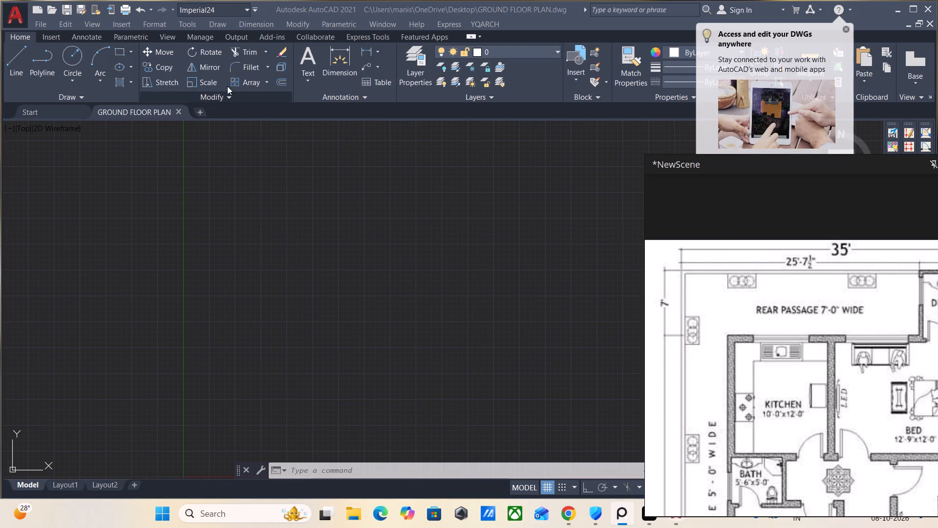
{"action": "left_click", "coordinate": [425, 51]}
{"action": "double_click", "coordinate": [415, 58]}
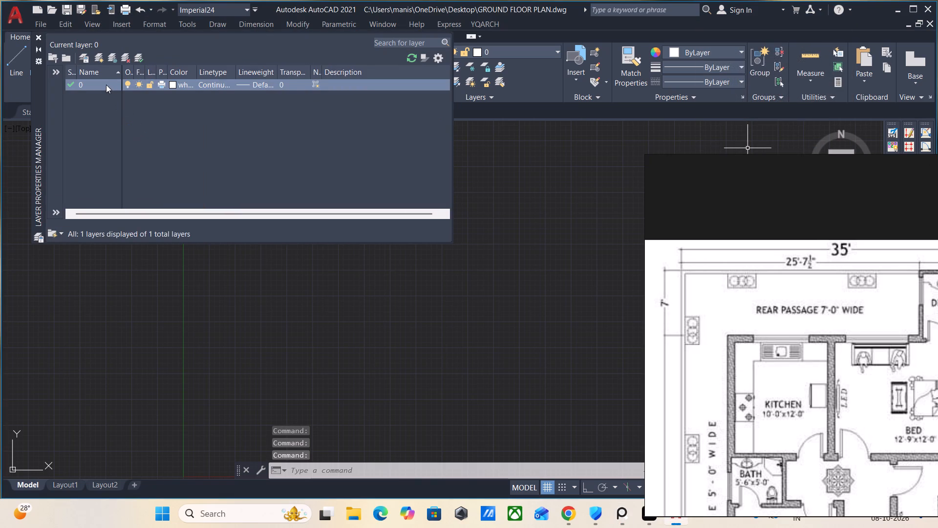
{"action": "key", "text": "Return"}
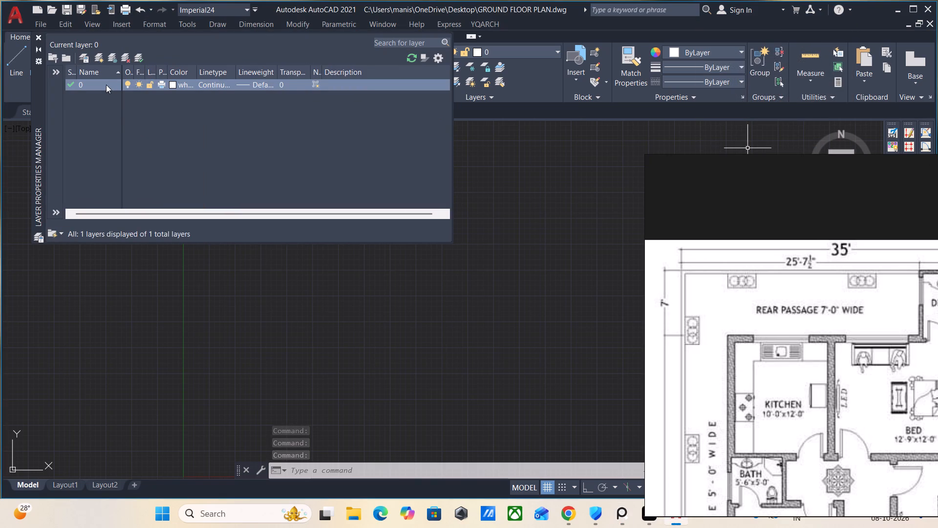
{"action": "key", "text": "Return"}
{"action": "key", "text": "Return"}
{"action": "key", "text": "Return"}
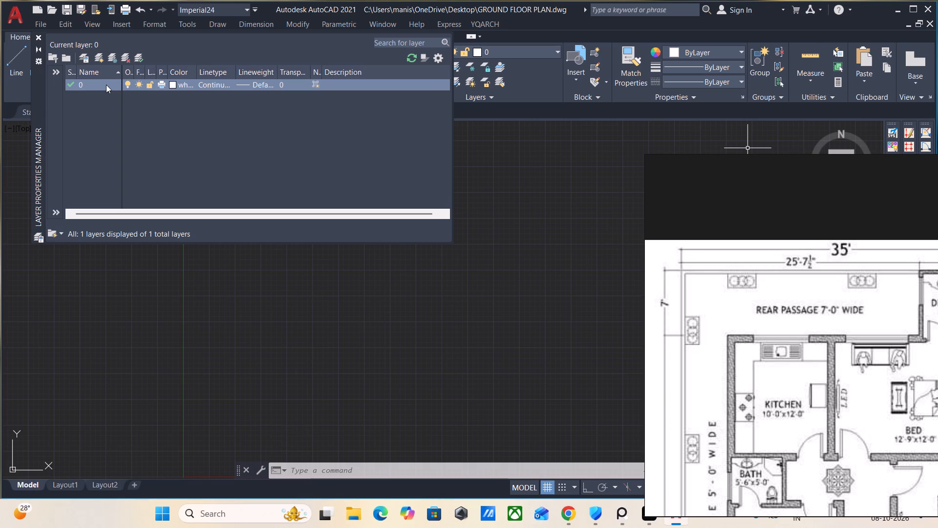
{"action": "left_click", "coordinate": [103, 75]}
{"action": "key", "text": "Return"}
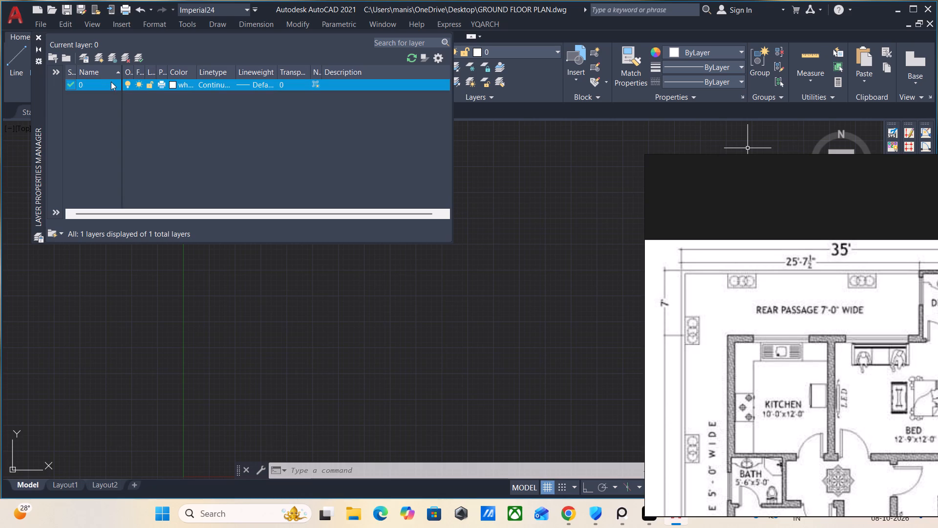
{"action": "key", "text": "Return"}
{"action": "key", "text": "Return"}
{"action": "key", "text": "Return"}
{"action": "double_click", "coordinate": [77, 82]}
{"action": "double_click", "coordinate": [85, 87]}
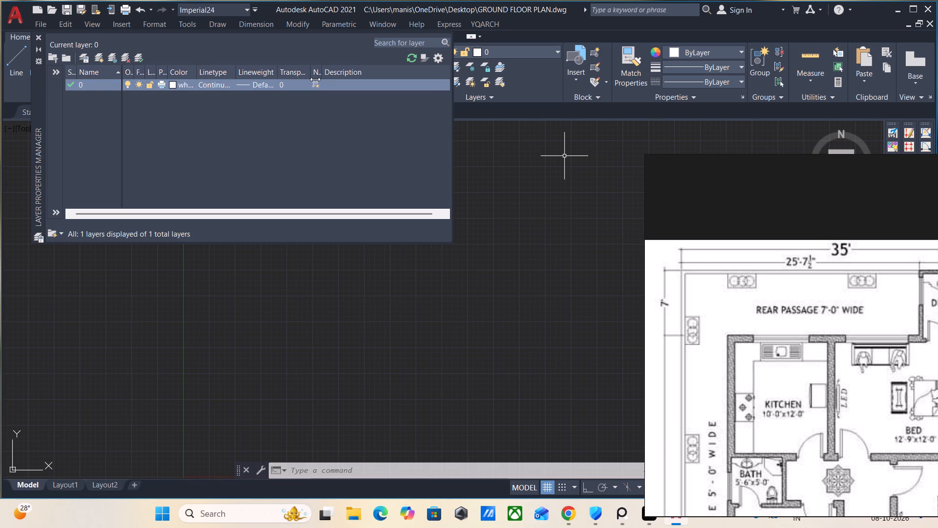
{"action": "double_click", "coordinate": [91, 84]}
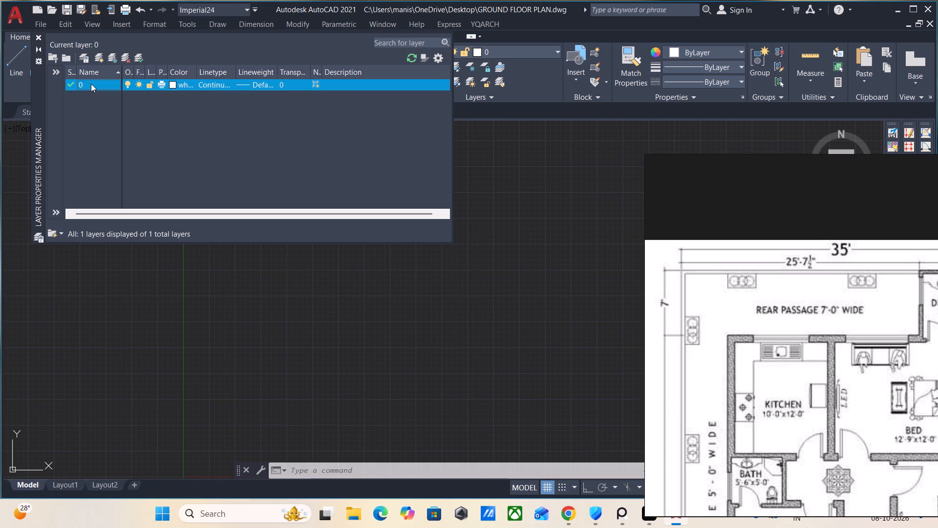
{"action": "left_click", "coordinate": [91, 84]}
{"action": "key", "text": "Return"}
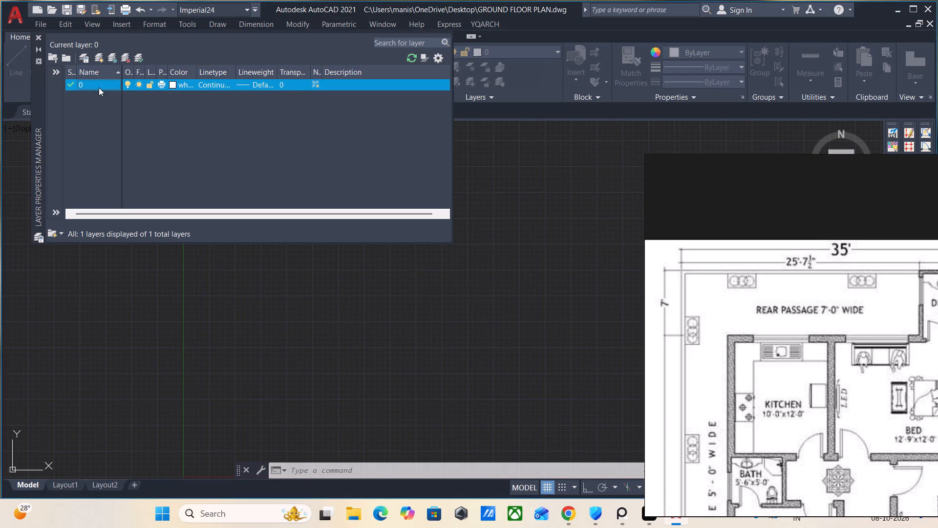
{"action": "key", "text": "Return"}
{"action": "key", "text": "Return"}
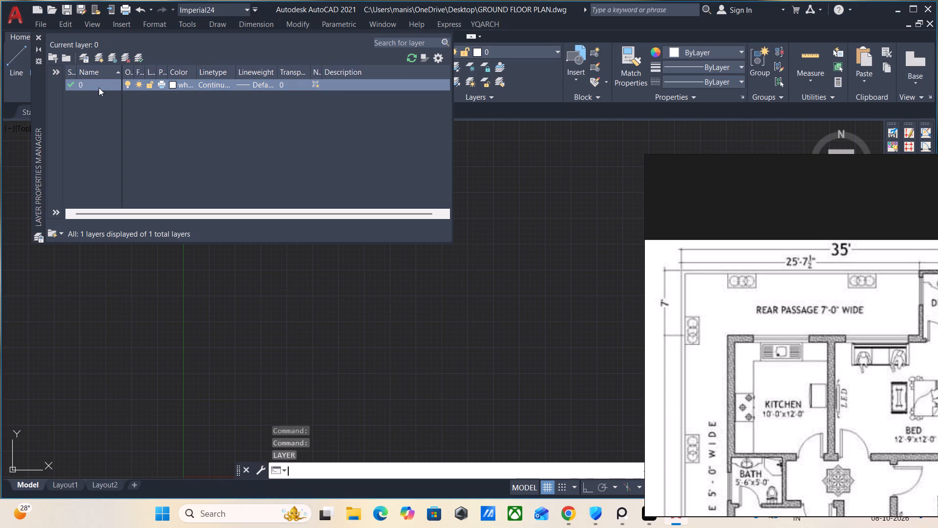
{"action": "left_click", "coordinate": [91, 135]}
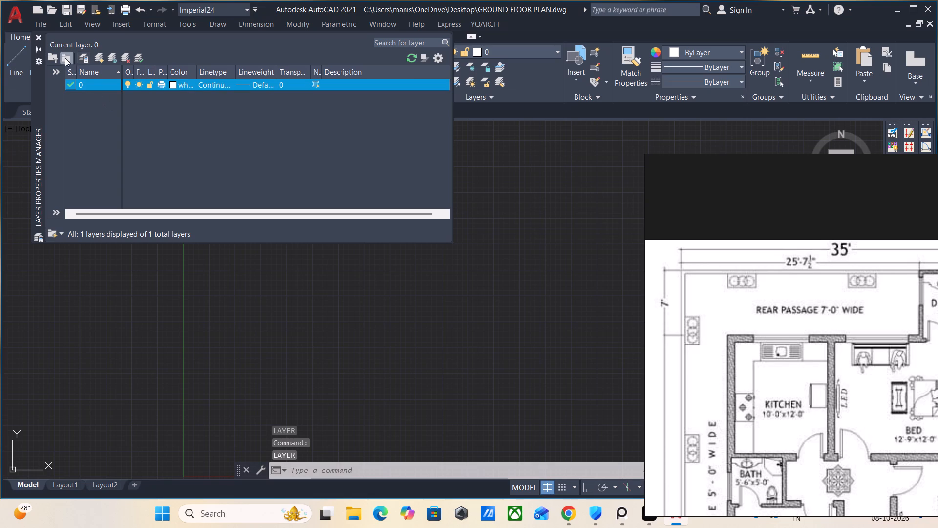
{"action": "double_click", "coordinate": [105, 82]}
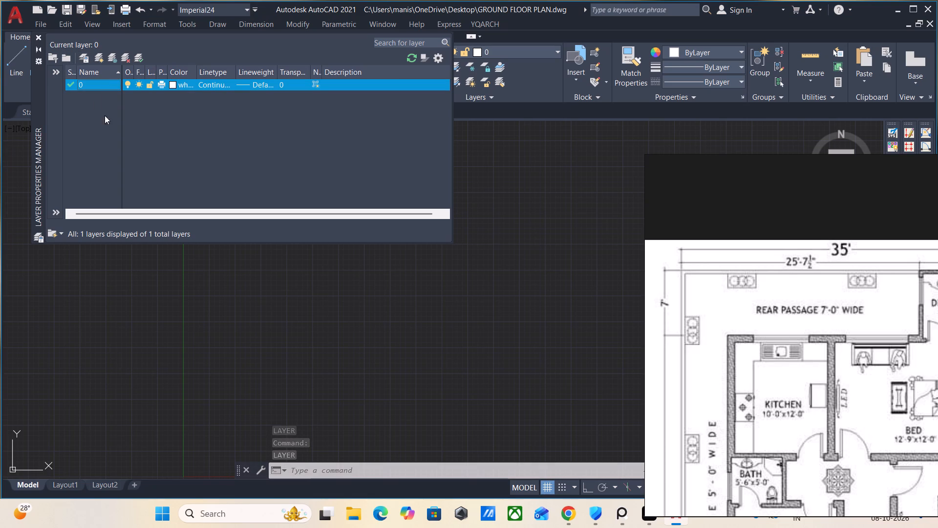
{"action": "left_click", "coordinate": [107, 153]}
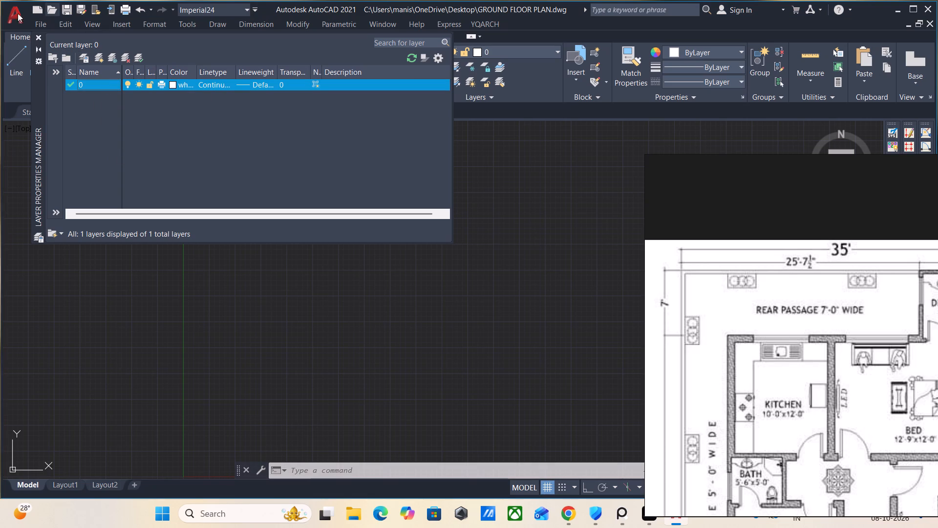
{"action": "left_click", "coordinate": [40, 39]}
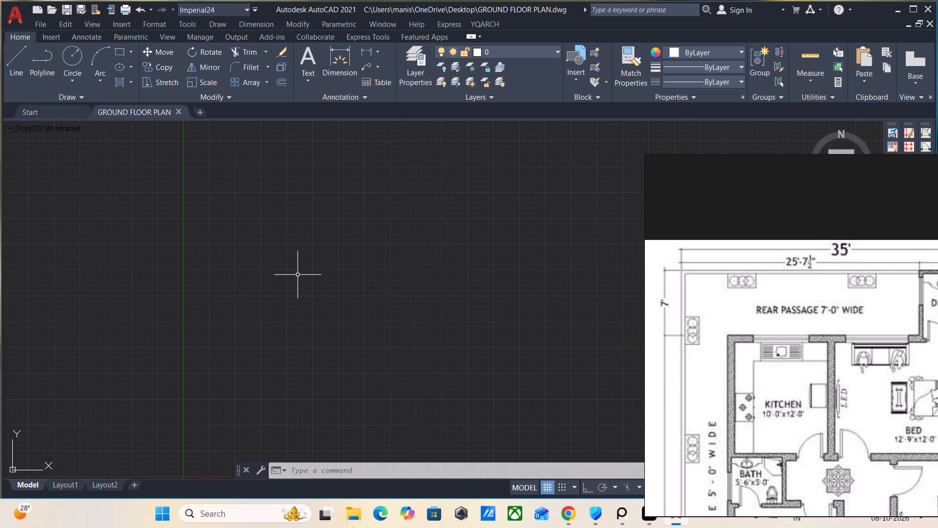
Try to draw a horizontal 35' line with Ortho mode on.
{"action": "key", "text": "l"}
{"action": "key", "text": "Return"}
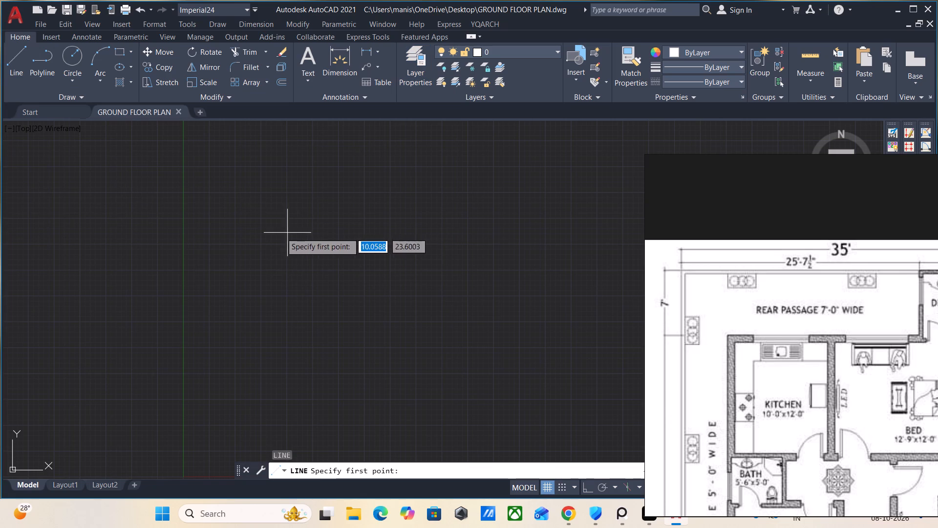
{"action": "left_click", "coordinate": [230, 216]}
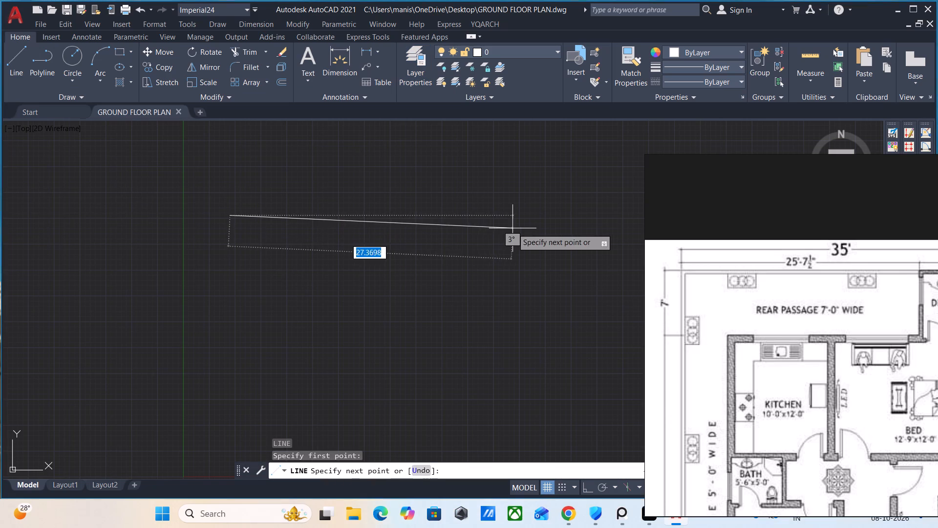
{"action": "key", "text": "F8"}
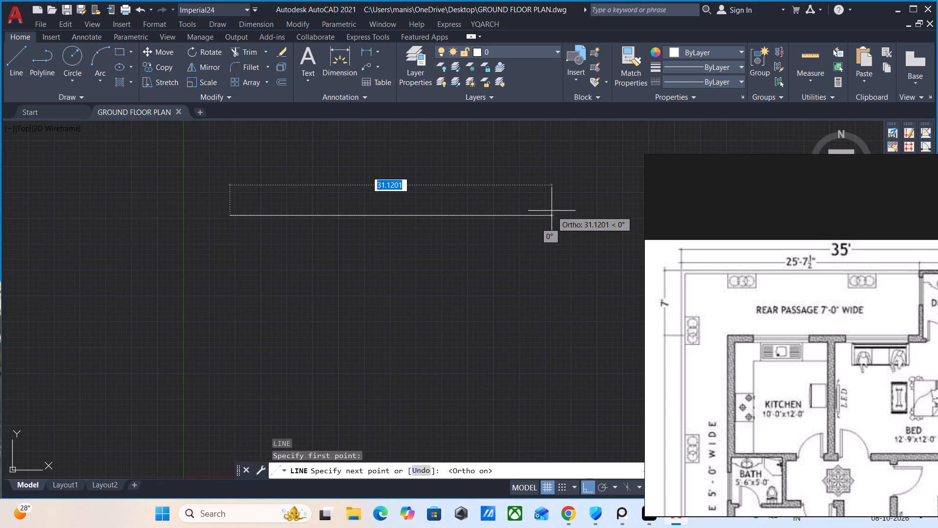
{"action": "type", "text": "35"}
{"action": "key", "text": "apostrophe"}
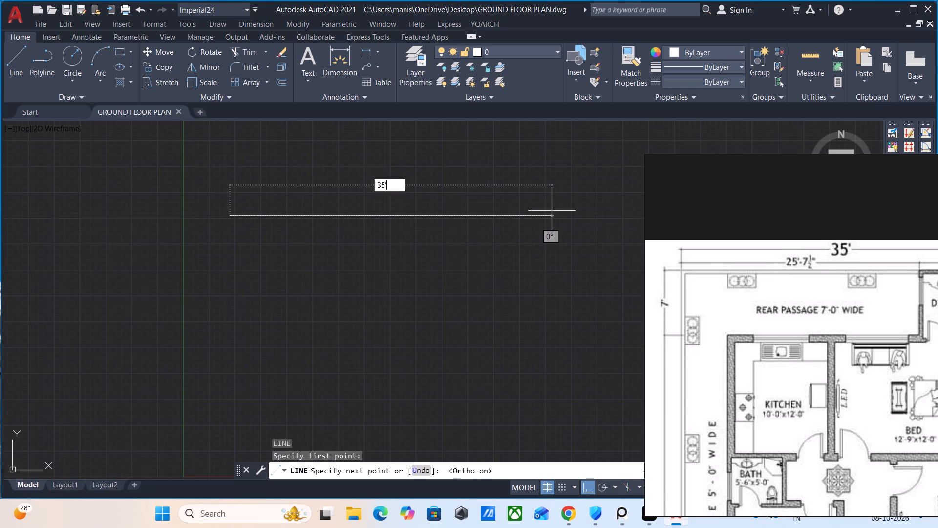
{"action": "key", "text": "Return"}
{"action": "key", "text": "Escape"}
Examine the overall width dimensions above the rear passage on the reference floor plan.
{"action": "scroll", "coordinate": [826, 322], "scroll_direction": "down", "scroll_amount": 5}
{"action": "middle_click_drag", "start_coordinate": [827, 344], "coordinate": [757, 370]}
{"action": "scroll", "coordinate": [792, 317], "scroll_direction": "up", "scroll_amount": 2}
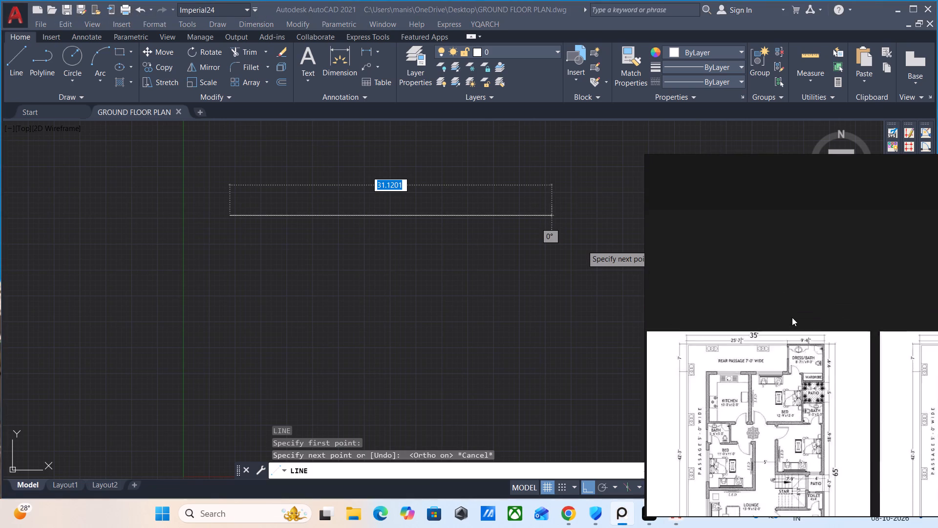
{"action": "scroll", "coordinate": [792, 317], "scroll_direction": "up", "scroll_amount": 1}
{"action": "scroll", "coordinate": [760, 384], "scroll_direction": "up", "scroll_amount": 2}
{"action": "scroll", "coordinate": [720, 335], "scroll_direction": "up", "scroll_amount": 1}
{"action": "middle_click_drag", "start_coordinate": [720, 335], "coordinate": [789, 344]}
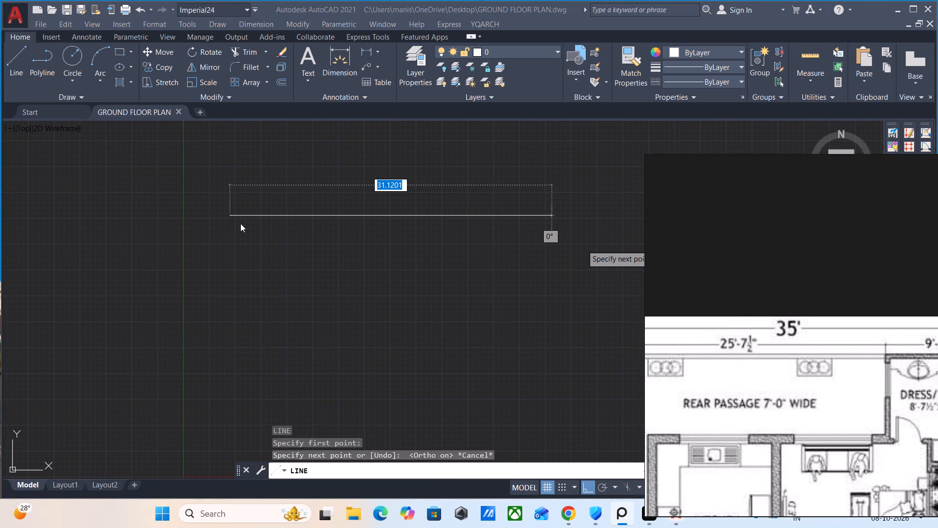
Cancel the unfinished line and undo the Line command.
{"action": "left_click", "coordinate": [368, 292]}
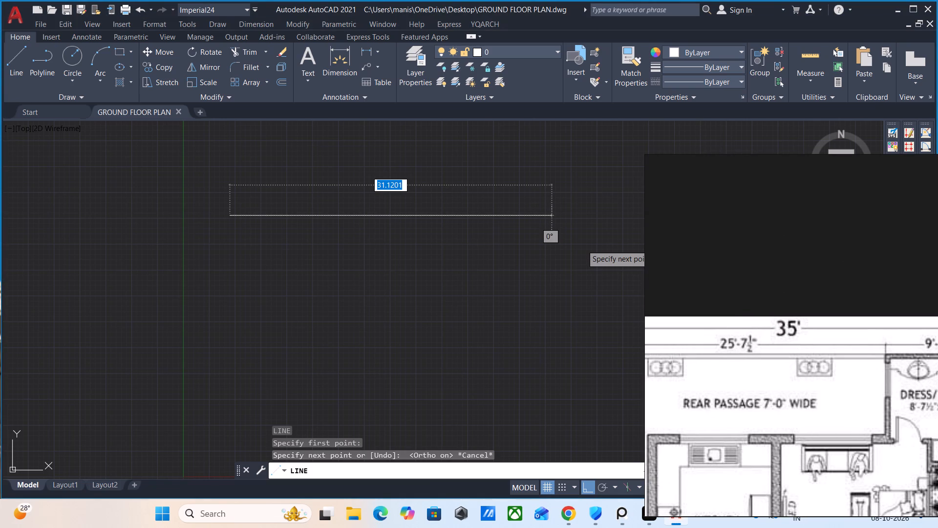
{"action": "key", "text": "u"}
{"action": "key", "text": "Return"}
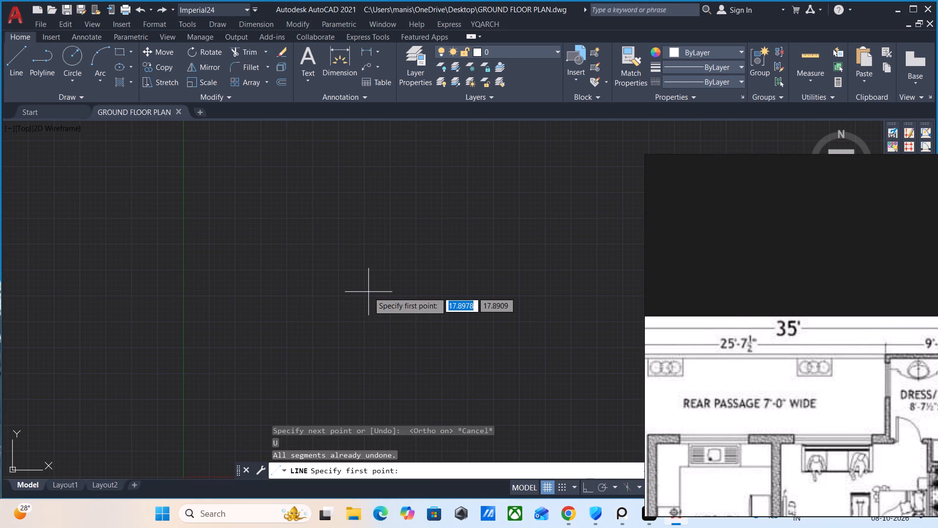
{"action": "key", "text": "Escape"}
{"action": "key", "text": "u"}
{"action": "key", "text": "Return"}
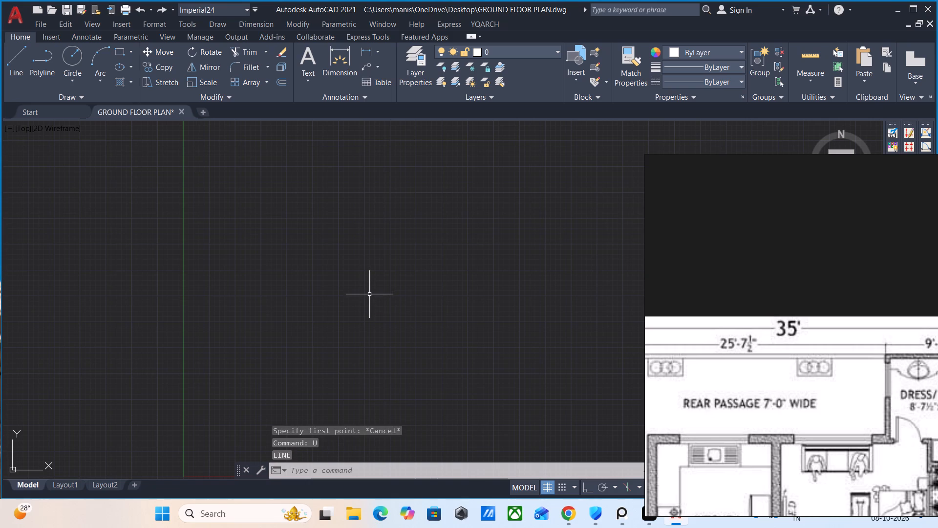
Open the Drawing Units settings and move the reference image clear of them.
{"action": "left_click", "coordinate": [391, 301]}
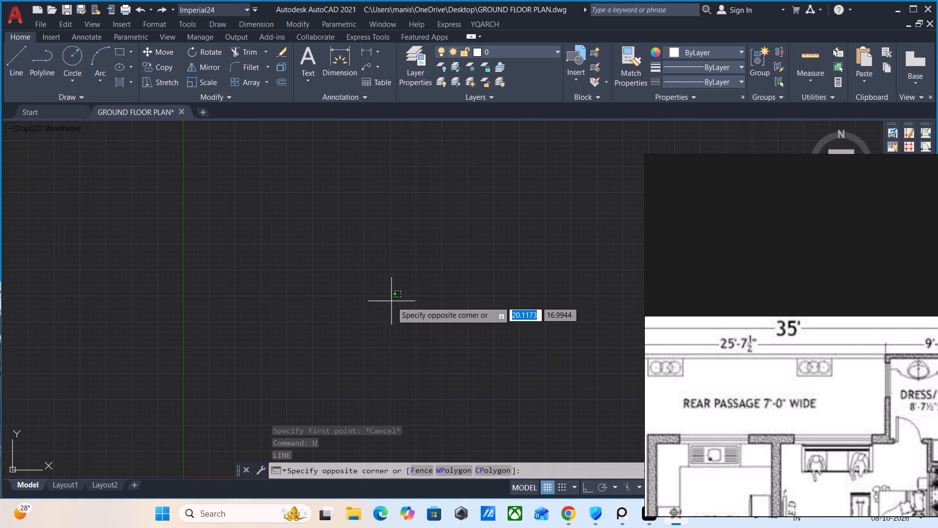
{"action": "type", "text": "UN"}
{"action": "key", "text": "Return"}
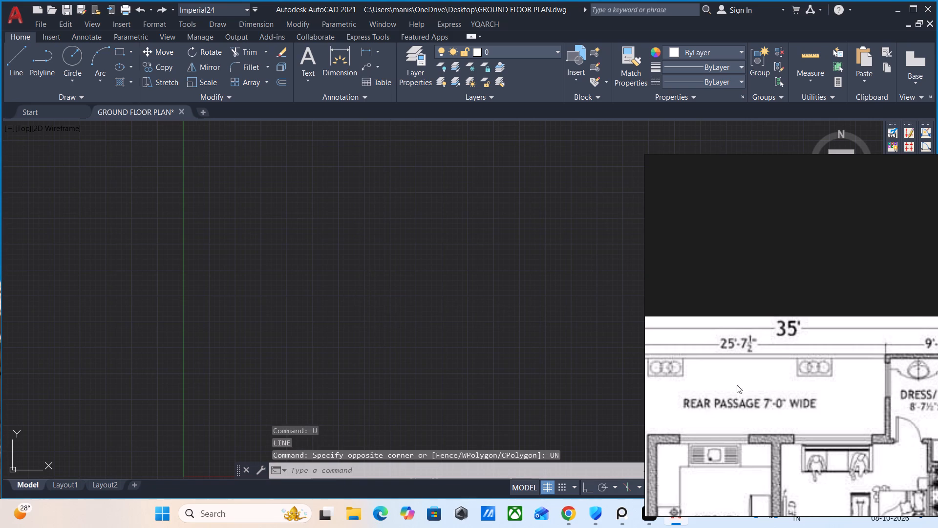
{"action": "right_click_drag", "start_coordinate": [737, 386], "coordinate": [782, 306]}
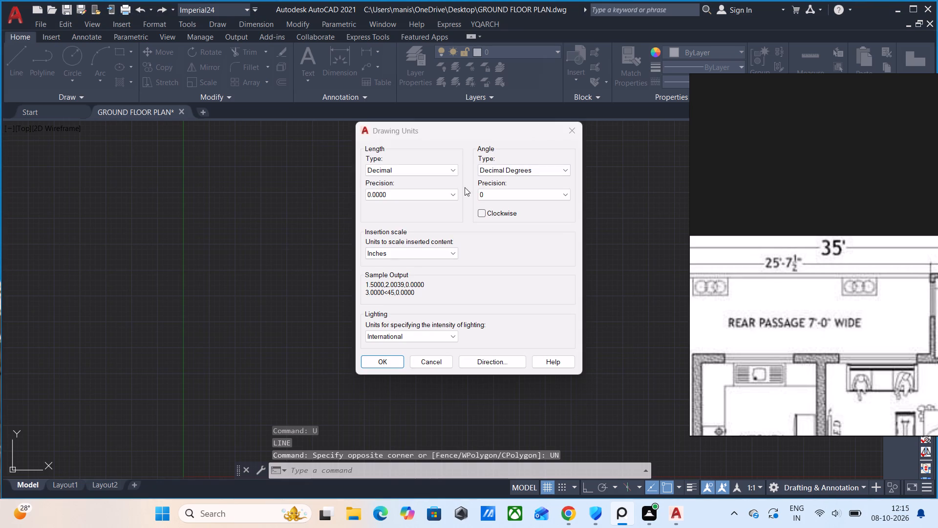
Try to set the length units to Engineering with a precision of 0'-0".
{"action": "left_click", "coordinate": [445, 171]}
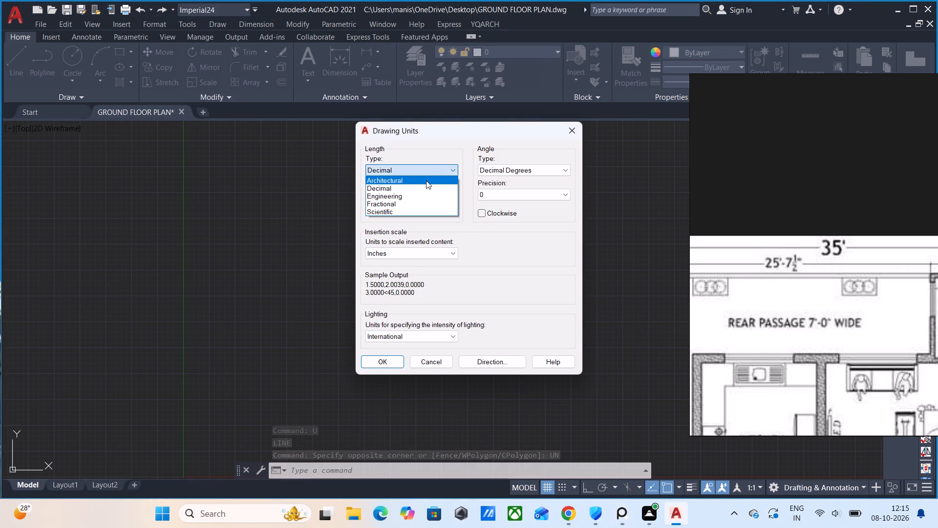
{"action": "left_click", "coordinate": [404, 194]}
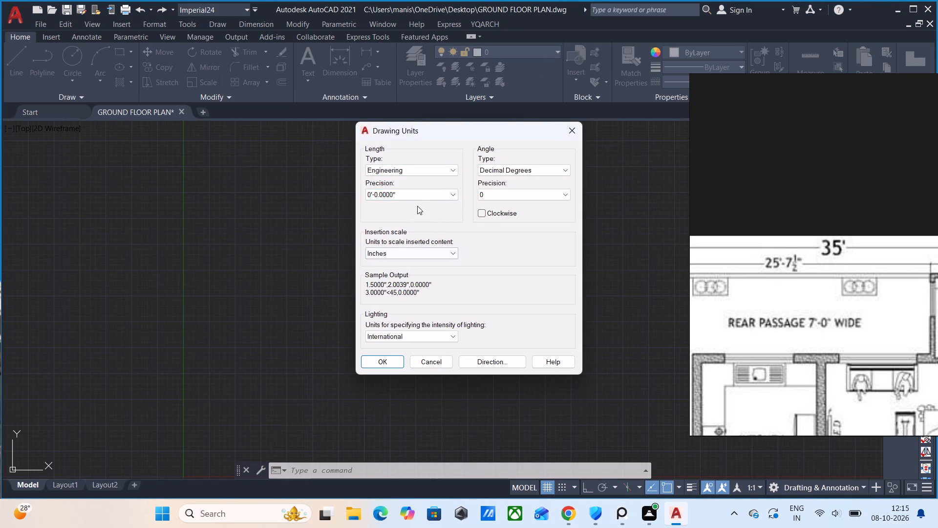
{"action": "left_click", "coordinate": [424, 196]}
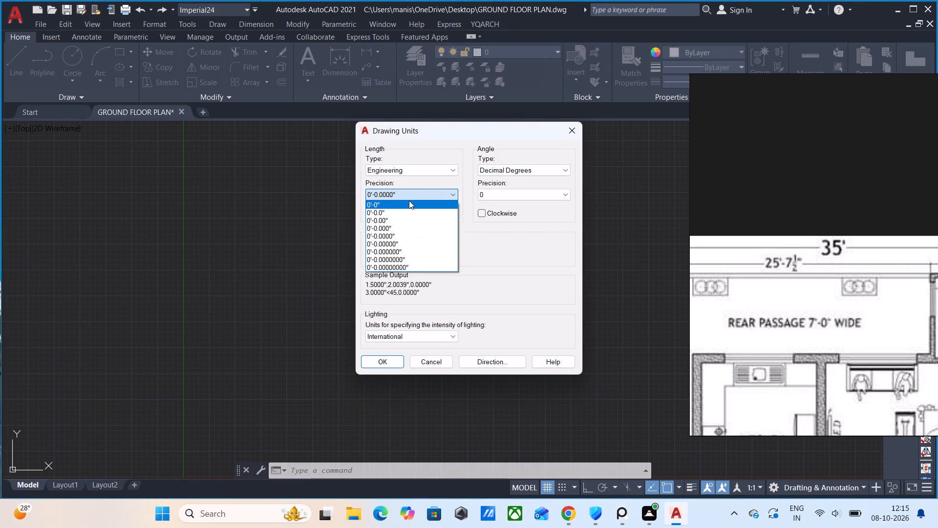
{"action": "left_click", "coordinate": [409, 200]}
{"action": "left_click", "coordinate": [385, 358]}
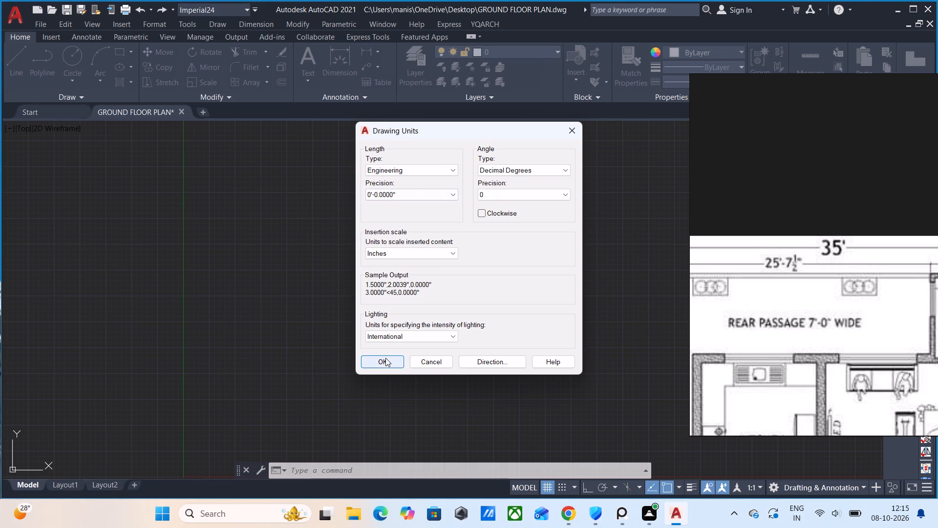
Check the dimensions across the reference floor plan and set the drawing's length type to Architectural.
{"action": "scroll", "coordinate": [785, 283], "scroll_direction": "down", "scroll_amount": 3}
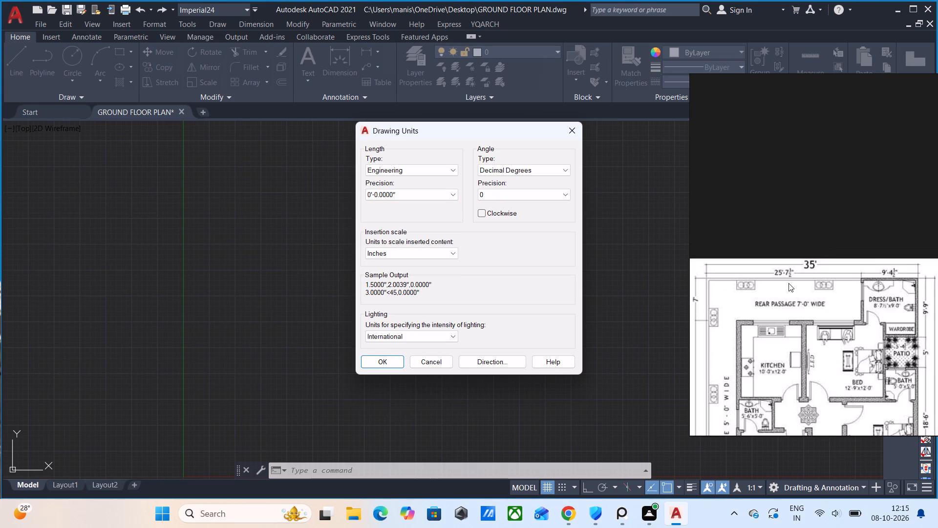
{"action": "scroll", "coordinate": [811, 291], "scroll_direction": "up", "scroll_amount": 2}
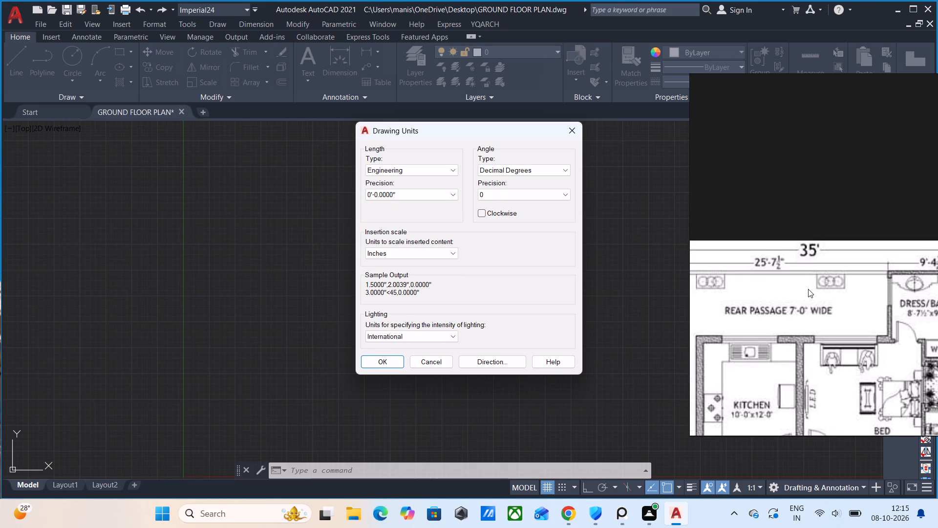
{"action": "scroll", "coordinate": [812, 299], "scroll_direction": "down", "scroll_amount": 2}
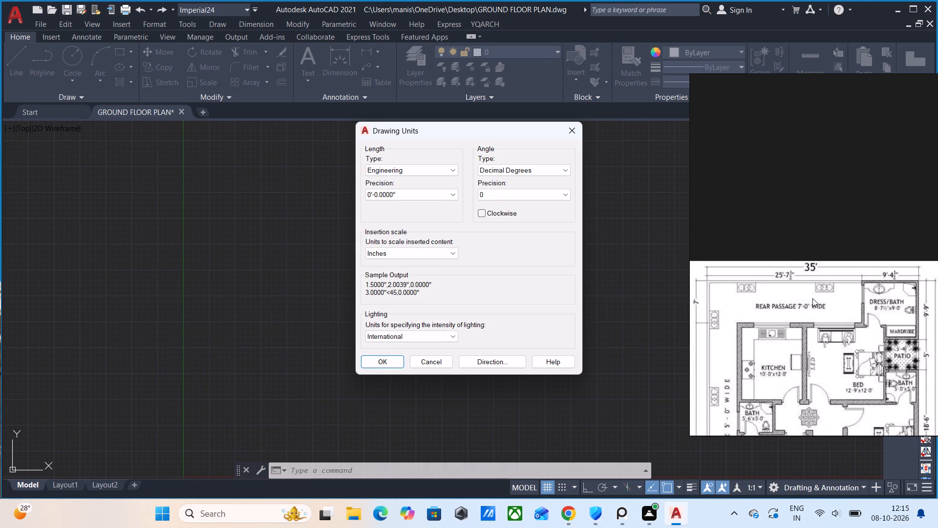
{"action": "middle_click_drag", "start_coordinate": [827, 341], "coordinate": [801, 308]}
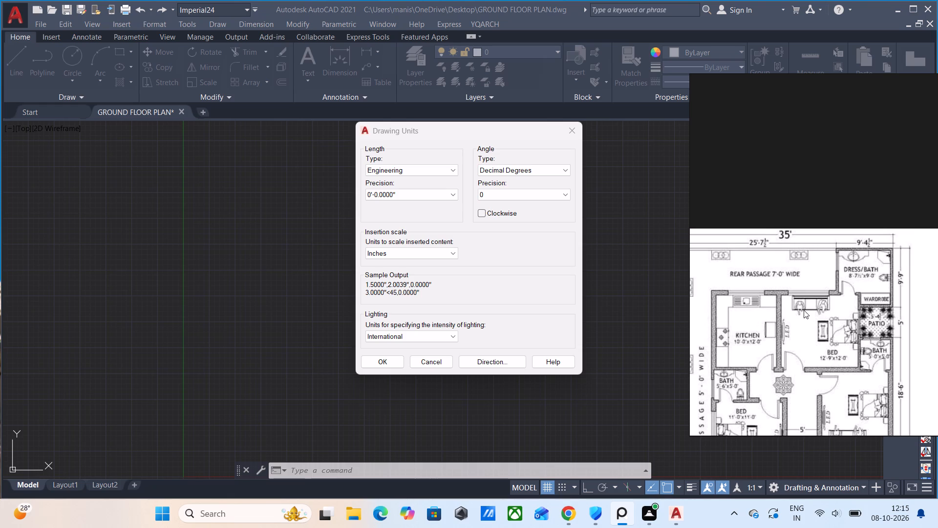
{"action": "scroll", "coordinate": [833, 285], "scroll_direction": "up", "scroll_amount": 2}
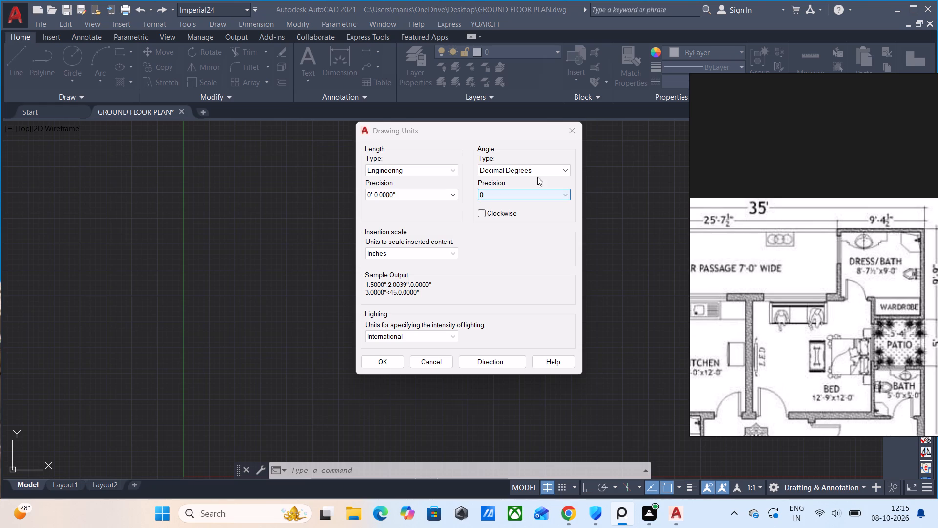
{"action": "left_click", "coordinate": [450, 173]}
{"action": "left_click", "coordinate": [422, 182]}
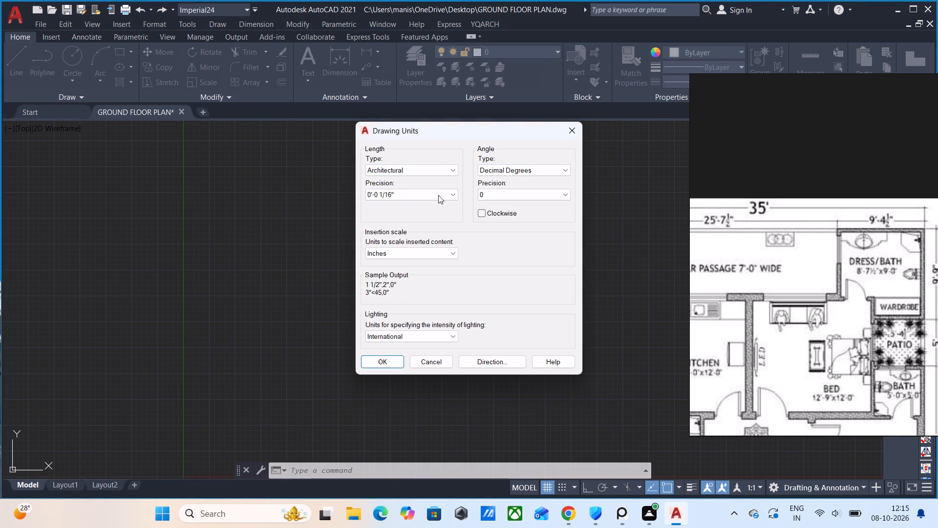
{"action": "scroll", "coordinate": [795, 304], "scroll_direction": "down", "scroll_amount": 2}
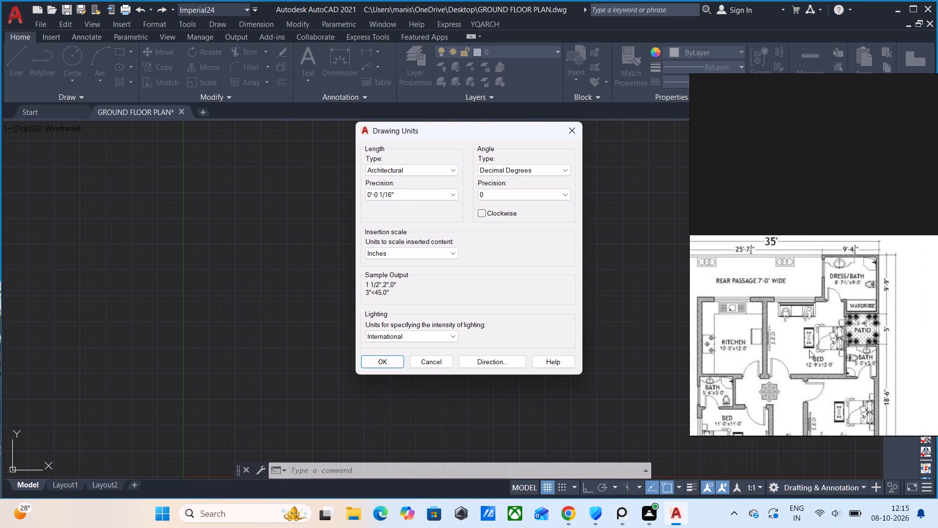
{"action": "middle_click_drag", "start_coordinate": [809, 346], "coordinate": [817, 236]}
{"action": "scroll", "coordinate": [832, 324], "scroll_direction": "up", "scroll_amount": 1}
{"action": "middle_click_drag", "start_coordinate": [849, 359], "coordinate": [860, 275]}
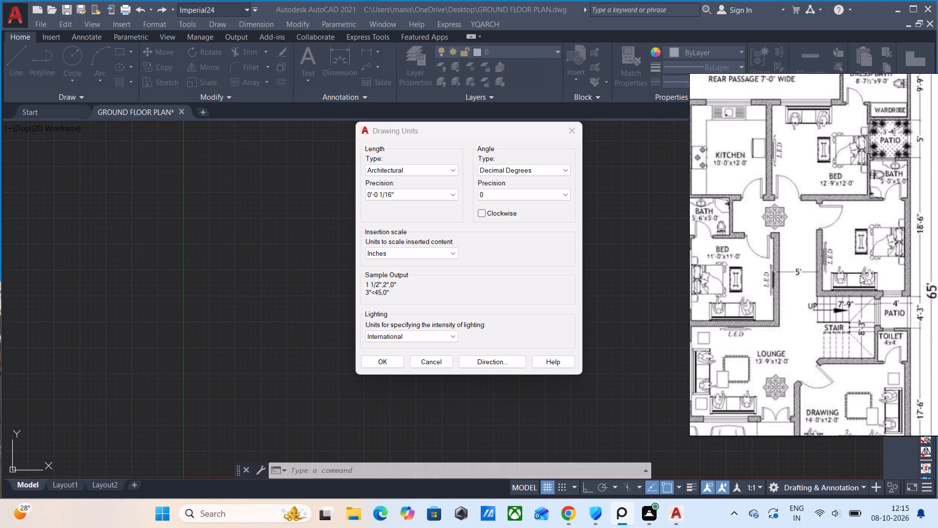
{"action": "middle_click_drag", "start_coordinate": [860, 275], "coordinate": [867, 225]}
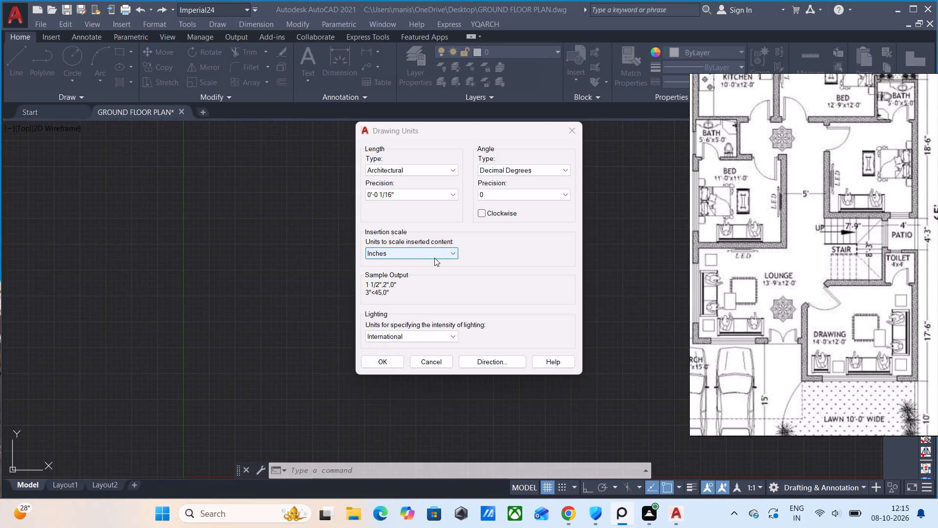
{"action": "left_click", "coordinate": [386, 359]}
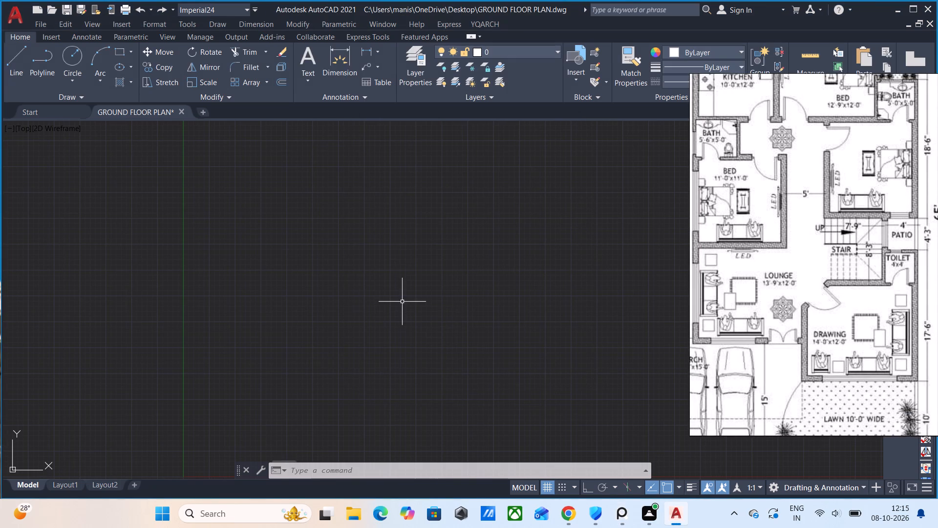
Set the Standard dimension style's primary units to Architectural with 0'-0 1/2" precision and make the style current.
{"action": "key", "text": "d"}
{"action": "key", "text": "Return"}
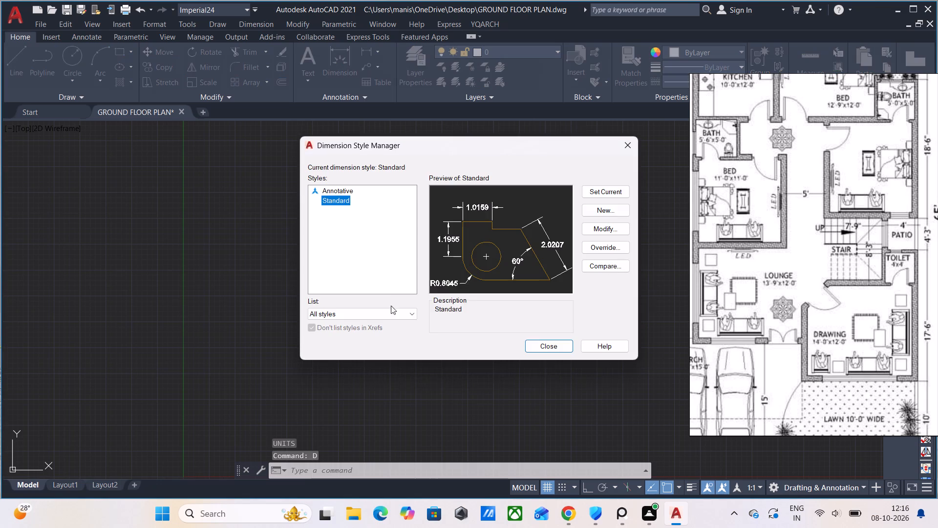
{"action": "left_click", "coordinate": [612, 229]}
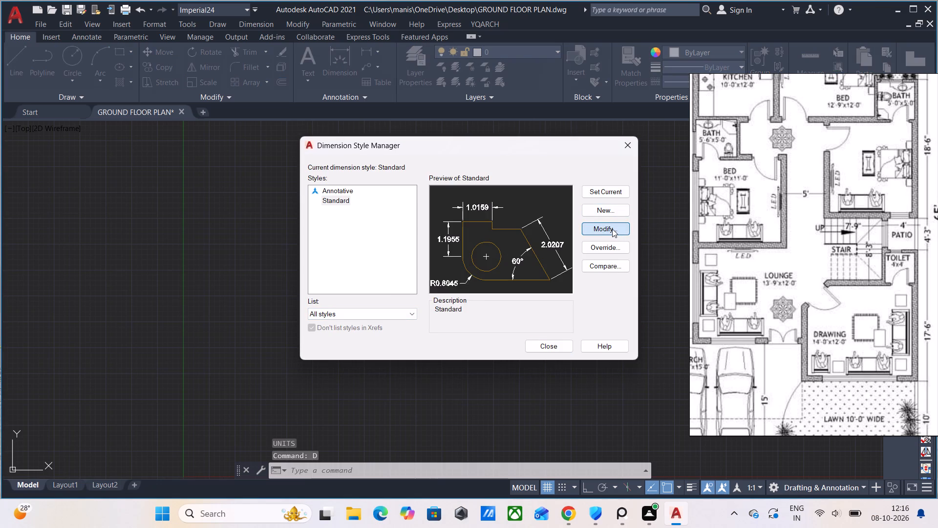
{"action": "left_click", "coordinate": [602, 229]}
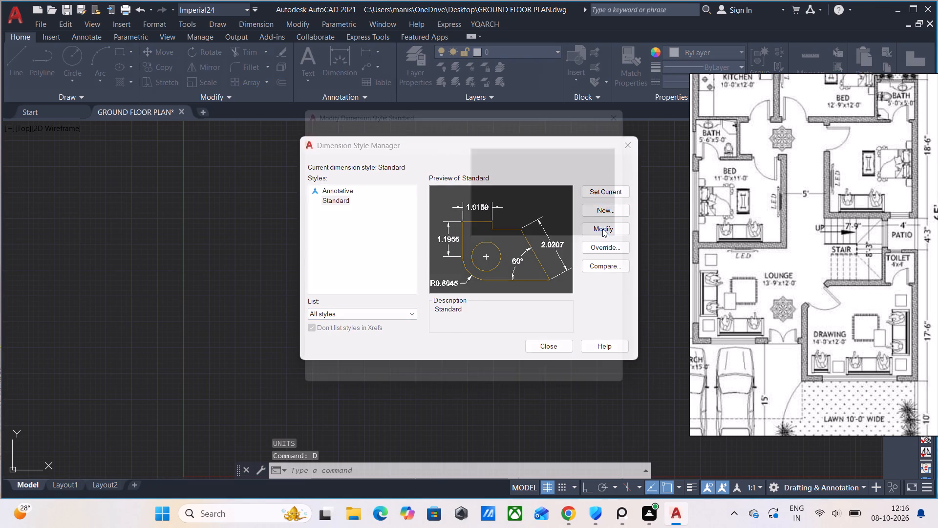
{"action": "left_click", "coordinate": [438, 147]}
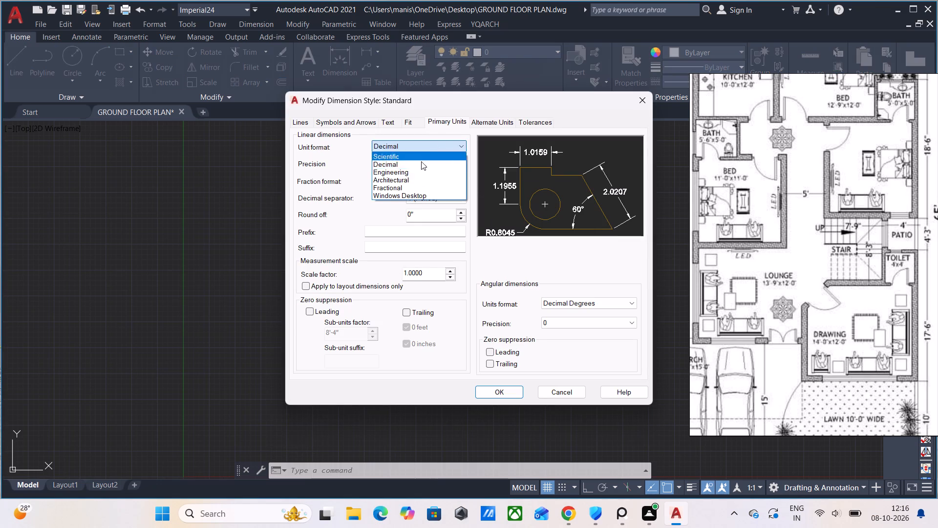
{"action": "left_click", "coordinate": [397, 182]}
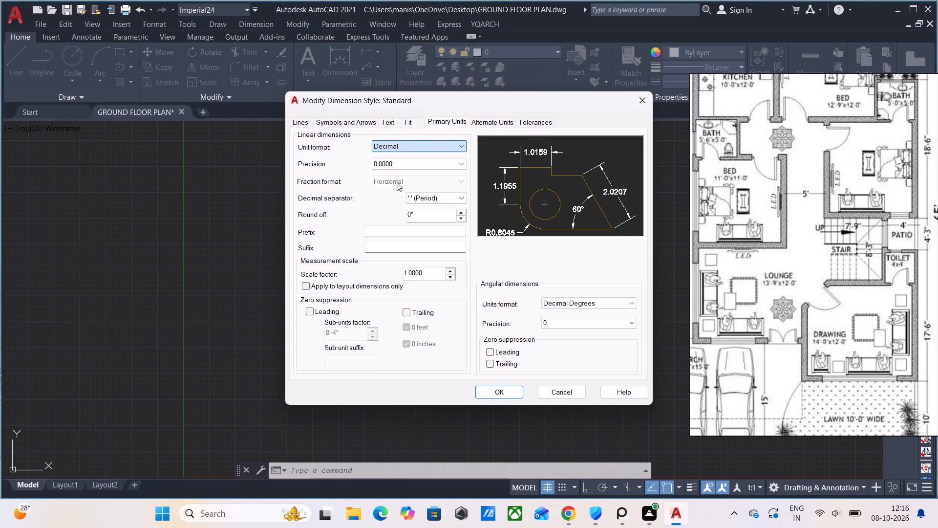
{"action": "left_click", "coordinate": [427, 168]}
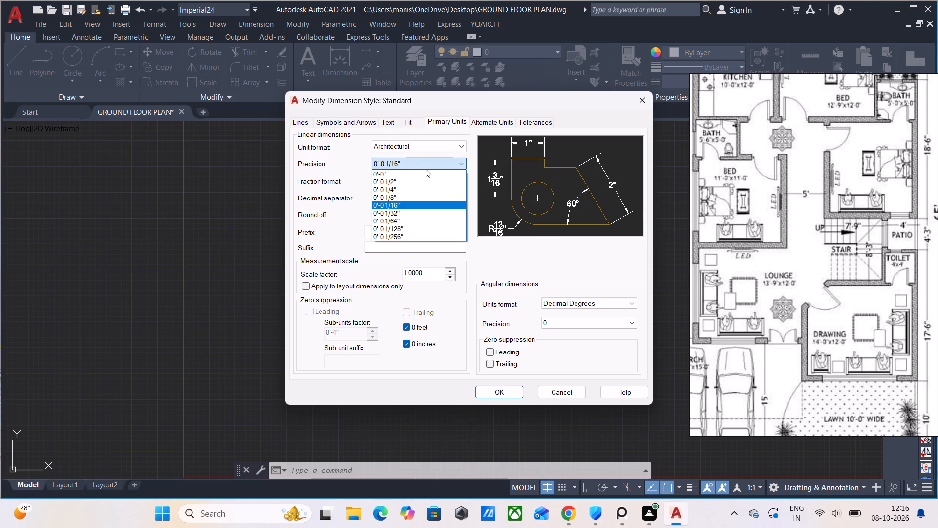
{"action": "left_click", "coordinate": [402, 183]}
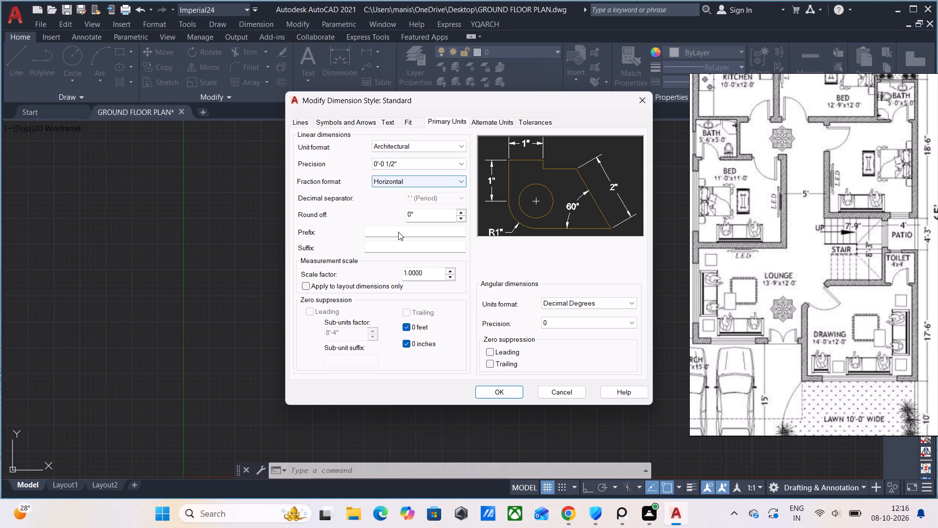
{"action": "left_click", "coordinate": [509, 393]}
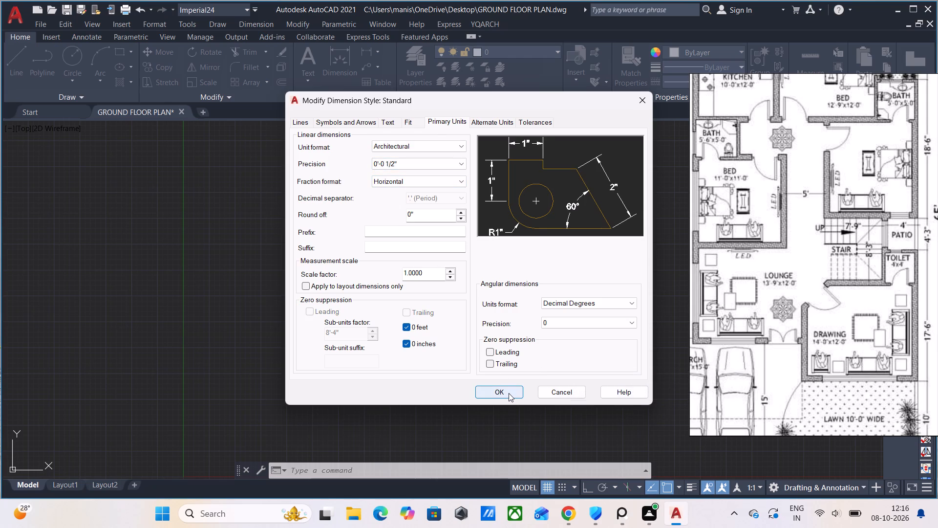
{"action": "left_click", "coordinate": [600, 189]}
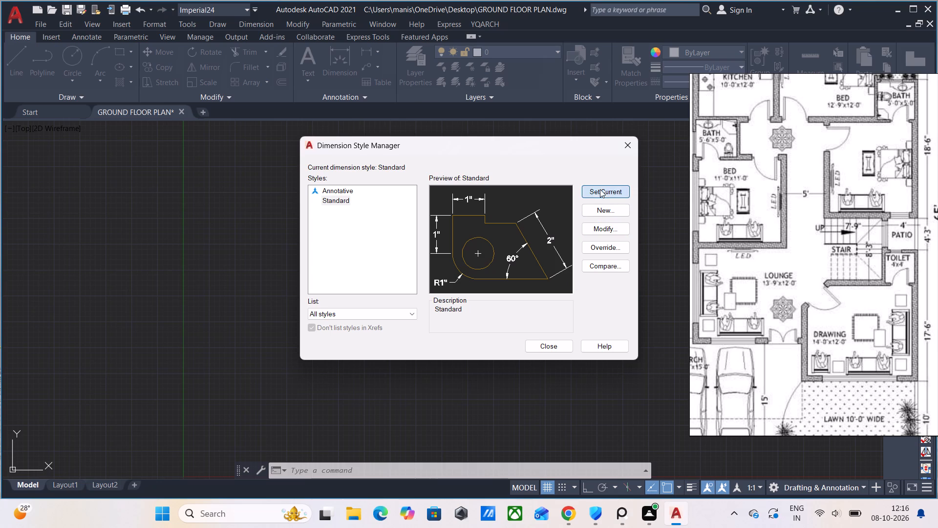
{"action": "left_click", "coordinate": [543, 346]}
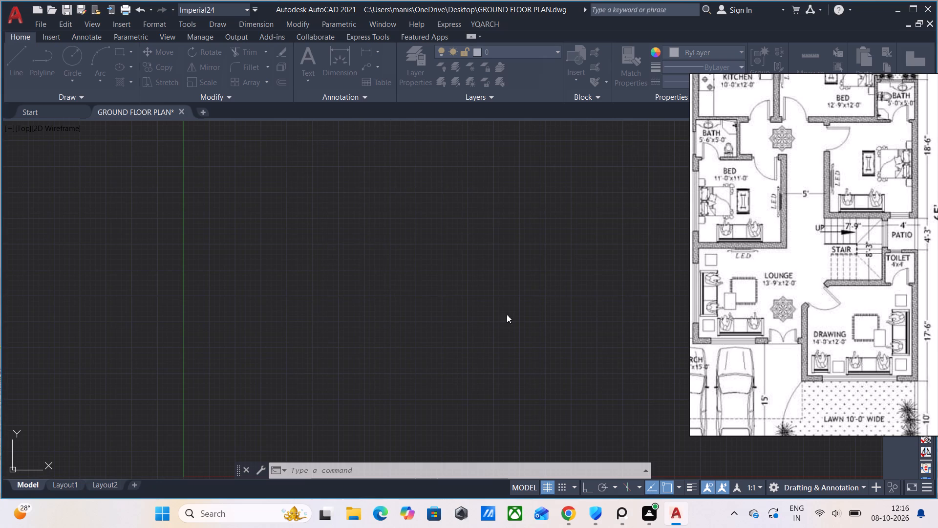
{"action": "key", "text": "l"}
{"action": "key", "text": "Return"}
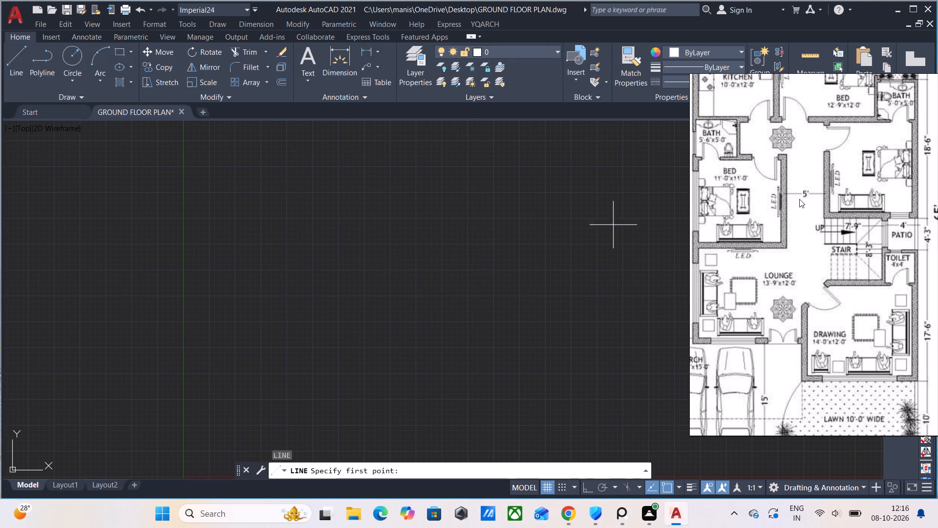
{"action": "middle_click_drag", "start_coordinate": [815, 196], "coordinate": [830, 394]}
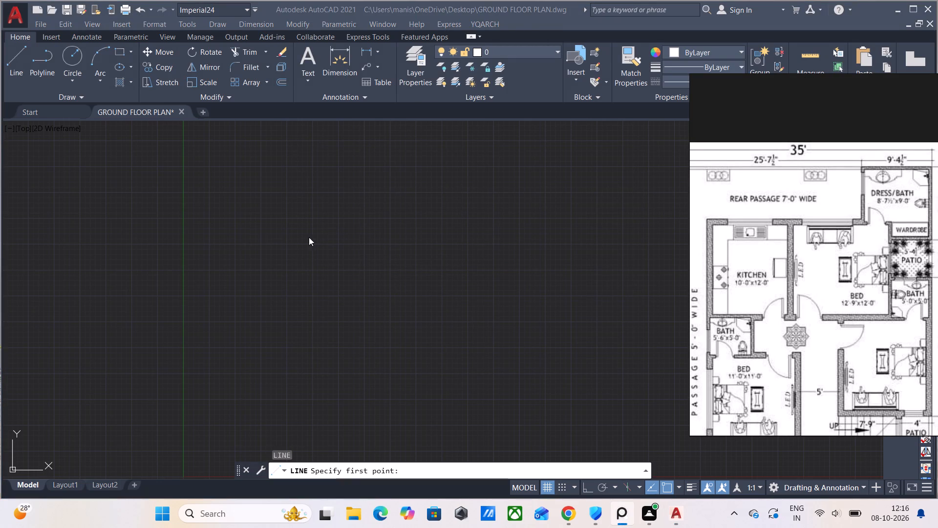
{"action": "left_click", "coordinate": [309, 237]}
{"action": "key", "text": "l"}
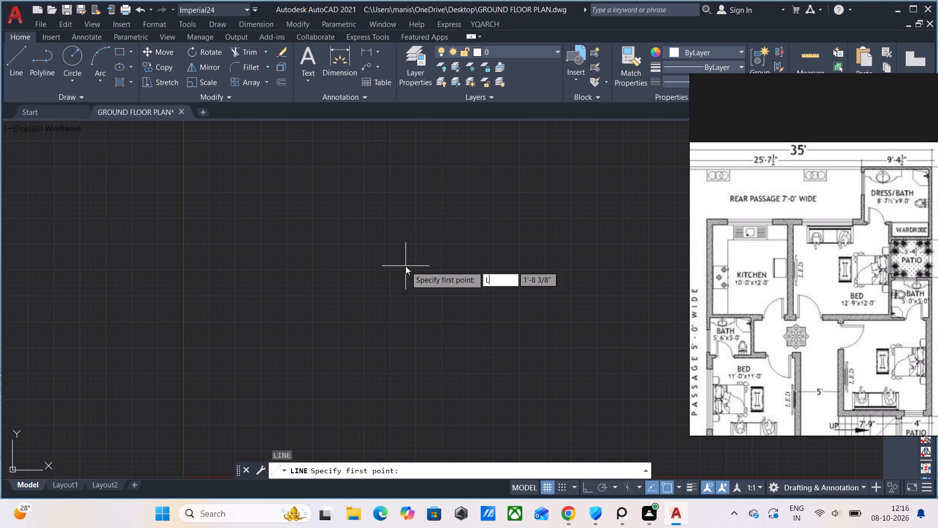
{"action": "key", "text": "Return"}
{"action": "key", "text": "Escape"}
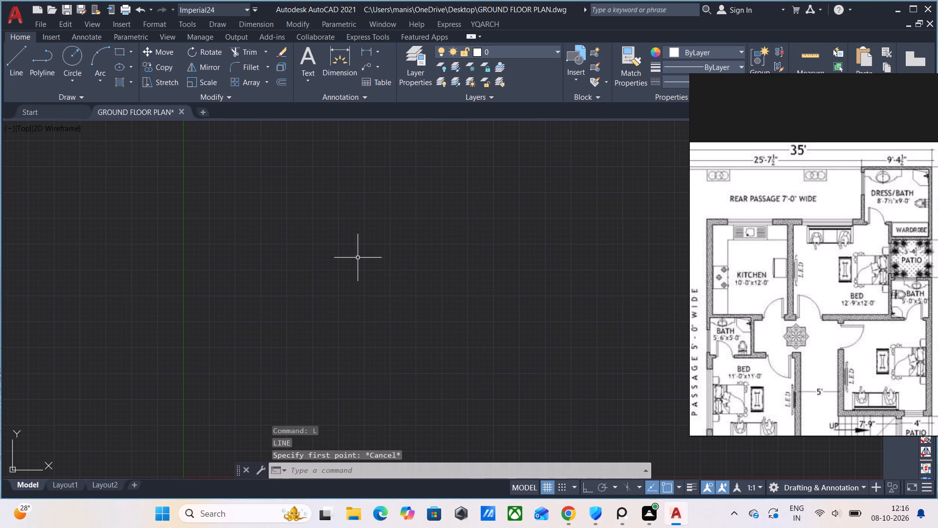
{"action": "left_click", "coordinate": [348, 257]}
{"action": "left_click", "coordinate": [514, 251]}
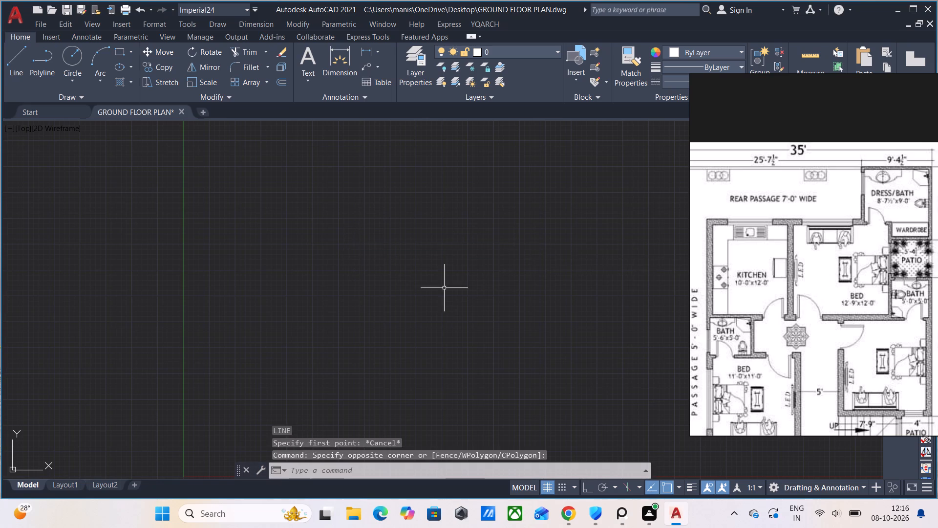
Draw a 35' horizontal line with Ortho on as the plot's rear boundary.
{"action": "scroll", "coordinate": [423, 316], "scroll_direction": "down", "scroll_amount": 2}
{"action": "scroll", "coordinate": [405, 346], "scroll_direction": "up", "scroll_amount": 4}
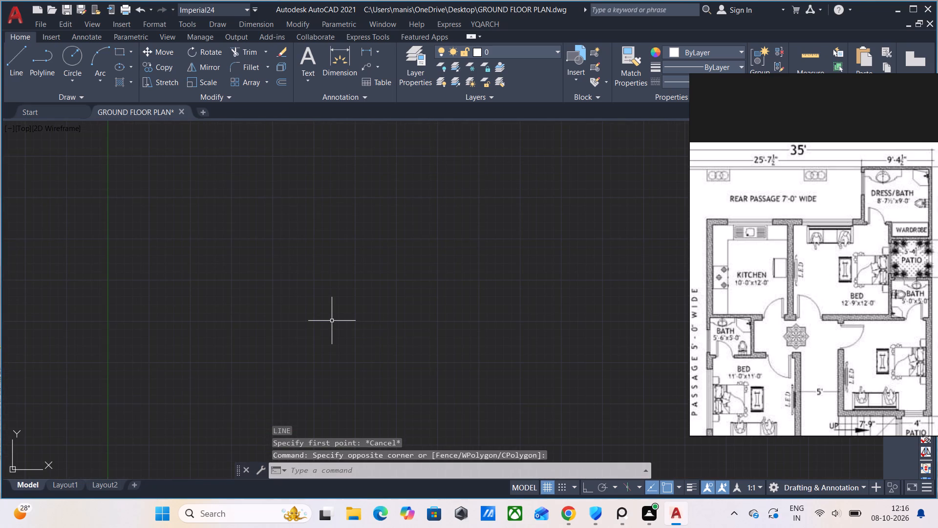
{"action": "key", "text": "l"}
{"action": "key", "text": "Return"}
{"action": "left_click", "coordinate": [291, 220]}
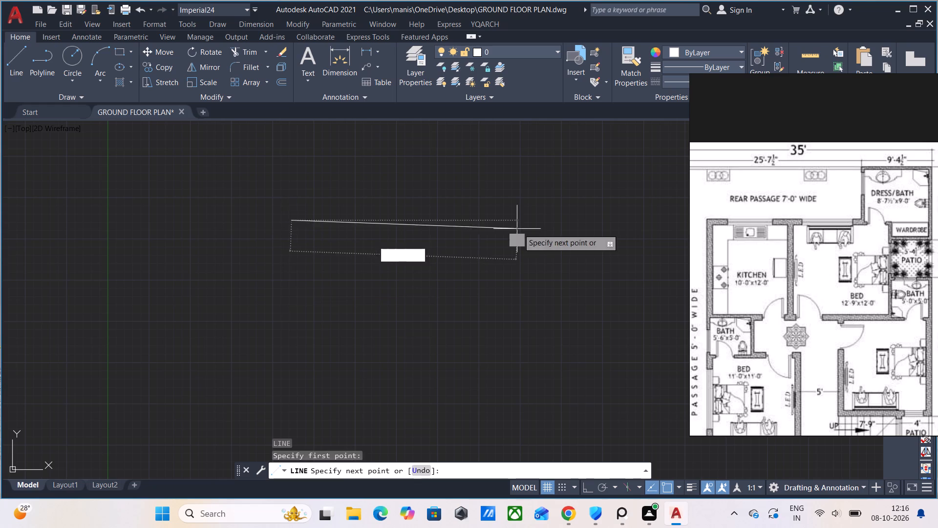
{"action": "key", "text": "F8"}
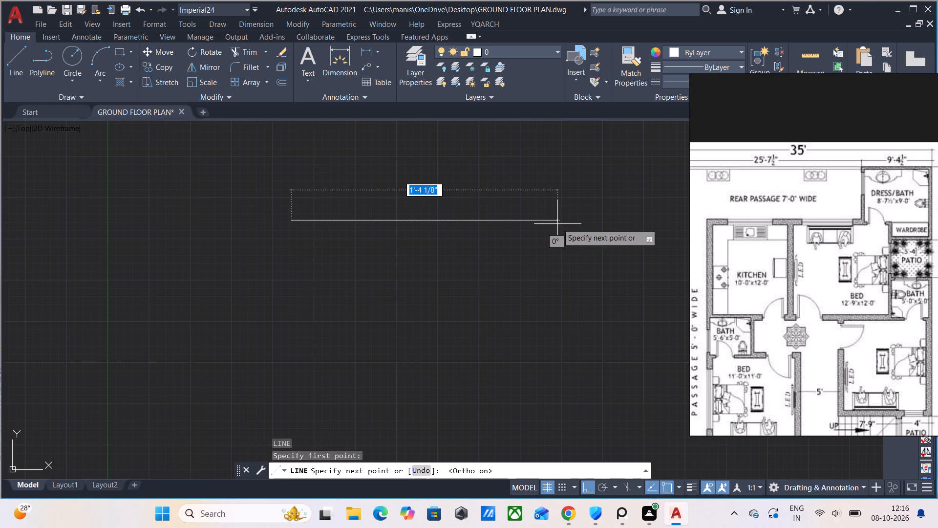
{"action": "type", "text": "35'"}
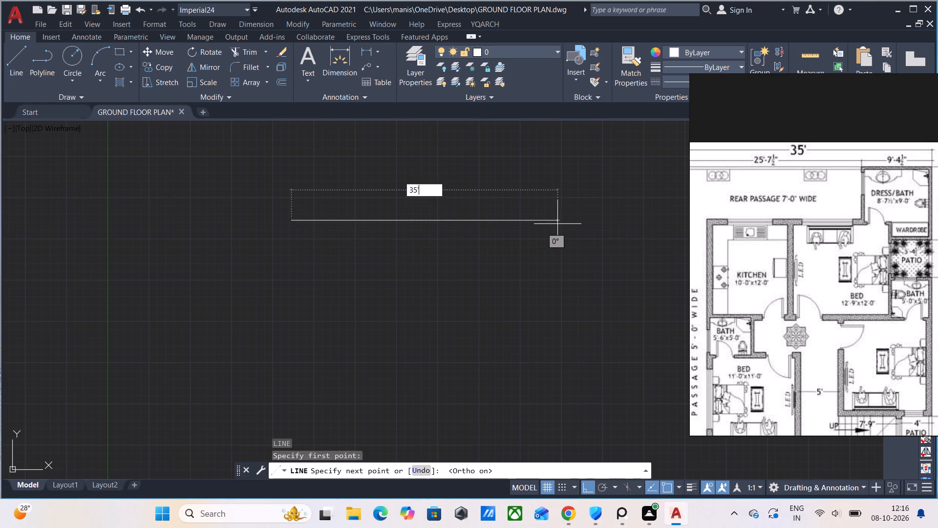
{"action": "key", "text": "Return"}
{"action": "scroll", "coordinate": [557, 280], "scroll_direction": "down", "scroll_amount": 2}
{"action": "middle_click_drag", "start_coordinate": [547, 330], "coordinate": [525, 335]}
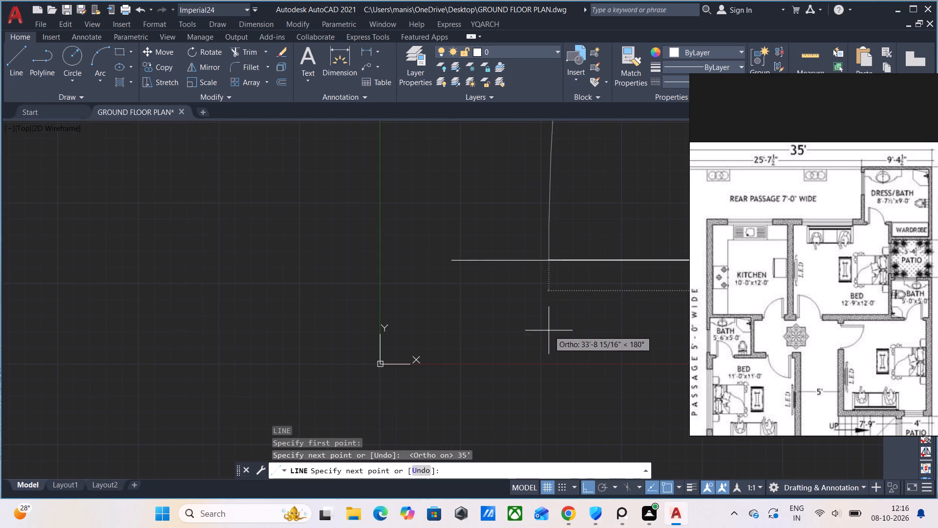
{"action": "middle_click_drag", "start_coordinate": [525, 335], "coordinate": [283, 363]}
{"action": "scroll", "coordinate": [378, 335], "scroll_direction": "down", "scroll_amount": 3}
{"action": "scroll", "coordinate": [438, 343], "scroll_direction": "down", "scroll_amount": 7}
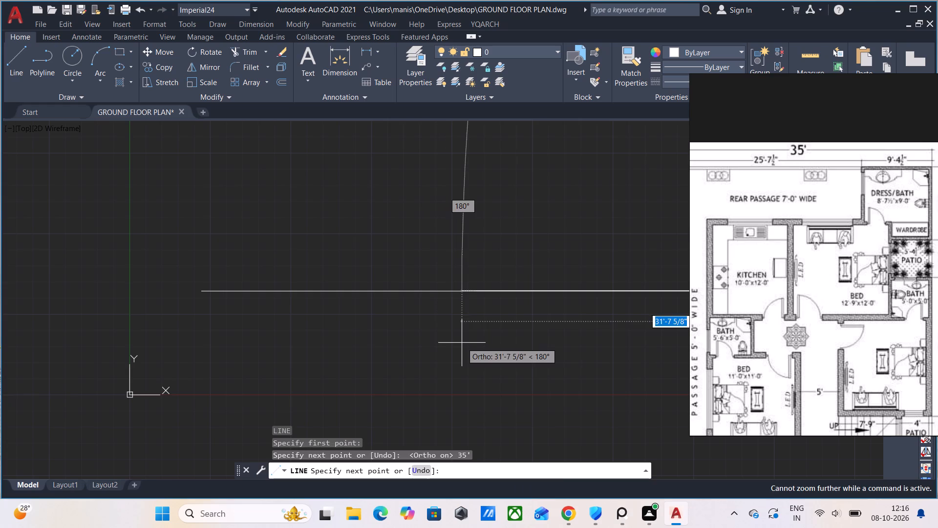
{"action": "key", "text": "Escape"}
Move the 35' line from its left endpoint to open space about 84' up and to the right of the origin, with Ortho off.
{"action": "scroll", "coordinate": [462, 343], "scroll_direction": "down", "scroll_amount": 3}
{"action": "middle_click", "coordinate": [456, 346]}
{"action": "scroll", "coordinate": [454, 347], "scroll_direction": "down", "scroll_amount": 3}
{"action": "middle_click_drag", "start_coordinate": [502, 340], "coordinate": [303, 377]}
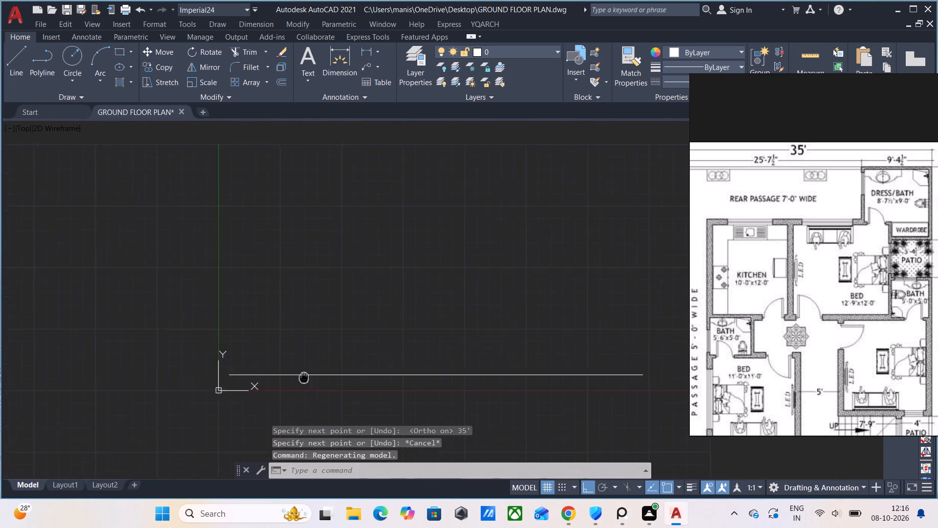
{"action": "scroll", "coordinate": [355, 351], "scroll_direction": "down", "scroll_amount": 2}
{"action": "left_click", "coordinate": [384, 362]}
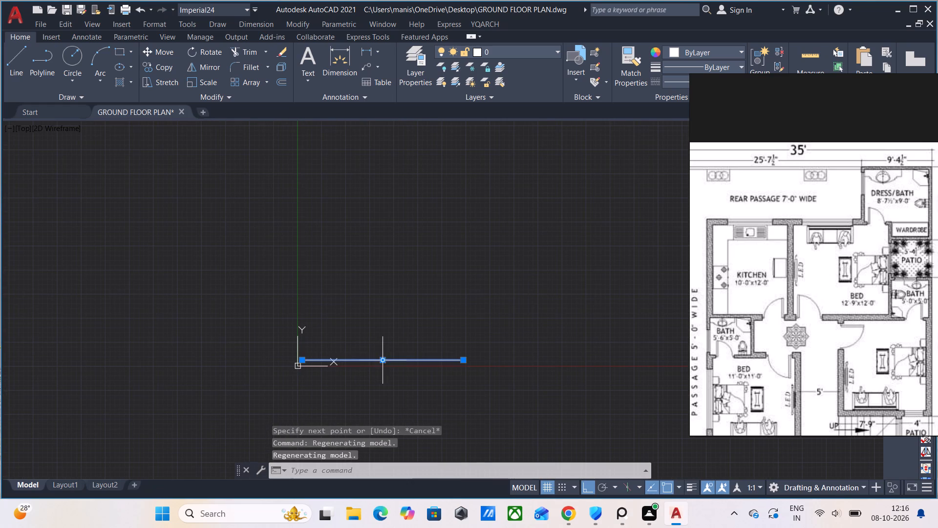
{"action": "key", "text": "m"}
{"action": "key", "text": "Return"}
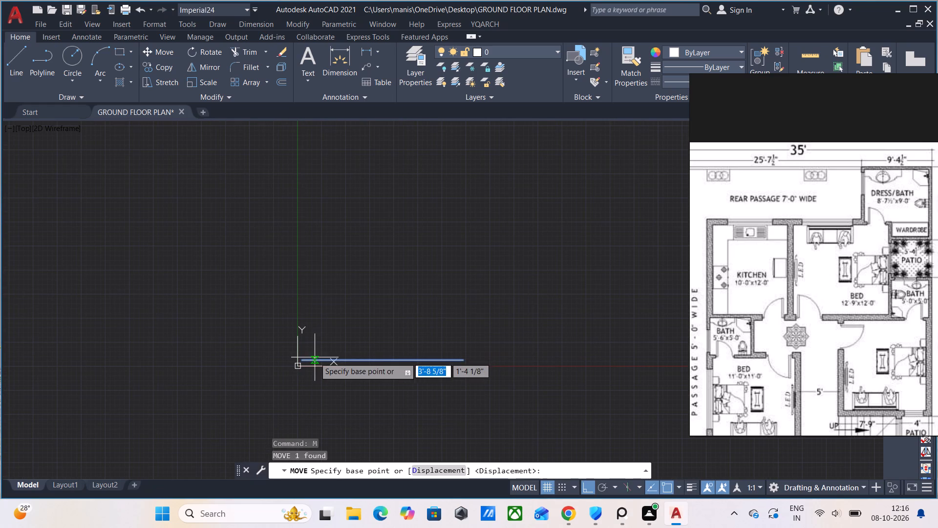
{"action": "left_click", "coordinate": [304, 365]}
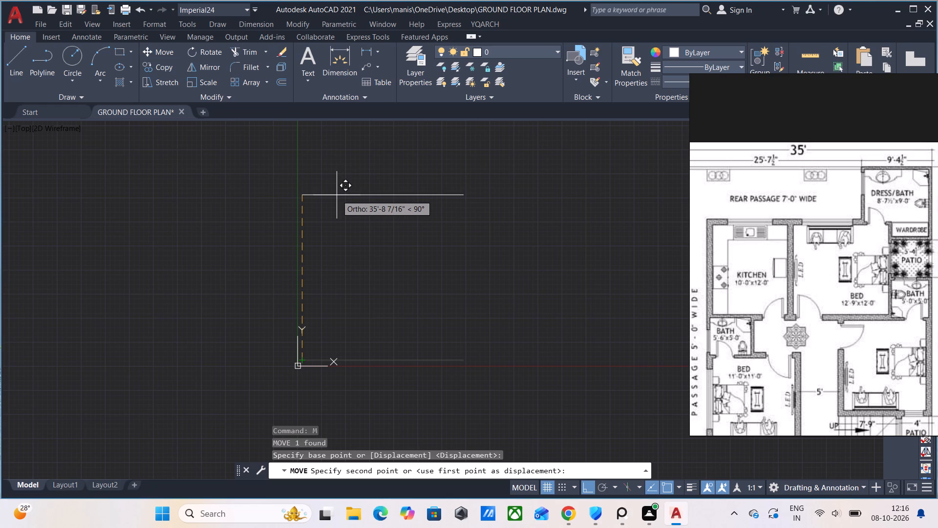
{"action": "key", "text": "F8"}
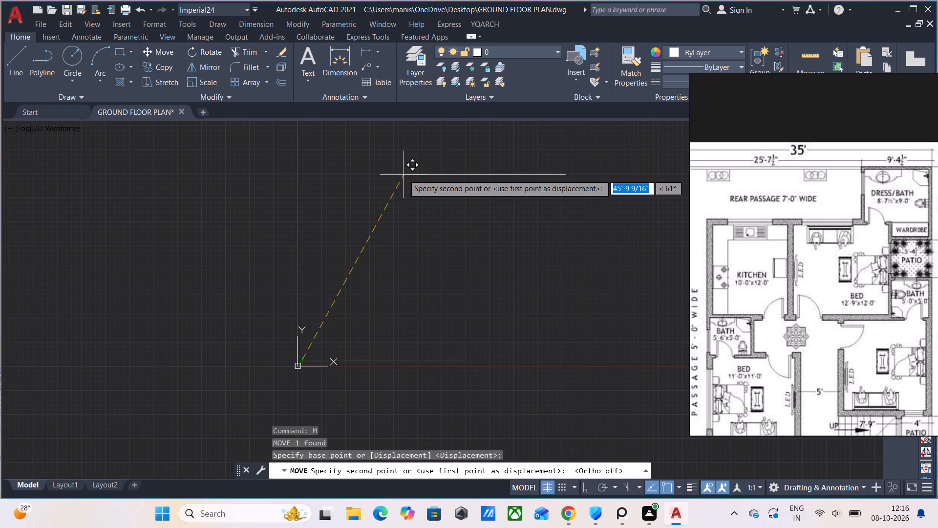
{"action": "scroll", "coordinate": [443, 154], "scroll_direction": "down", "scroll_amount": 1}
{"action": "middle_click_drag", "start_coordinate": [443, 157], "coordinate": [429, 205]}
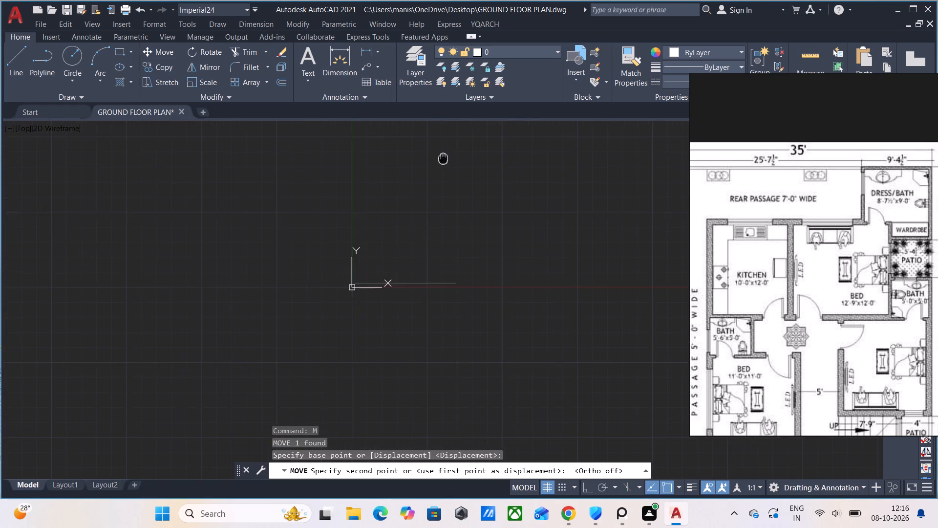
{"action": "middle_click_drag", "start_coordinate": [429, 205], "coordinate": [375, 352]}
{"action": "left_click", "coordinate": [466, 200]}
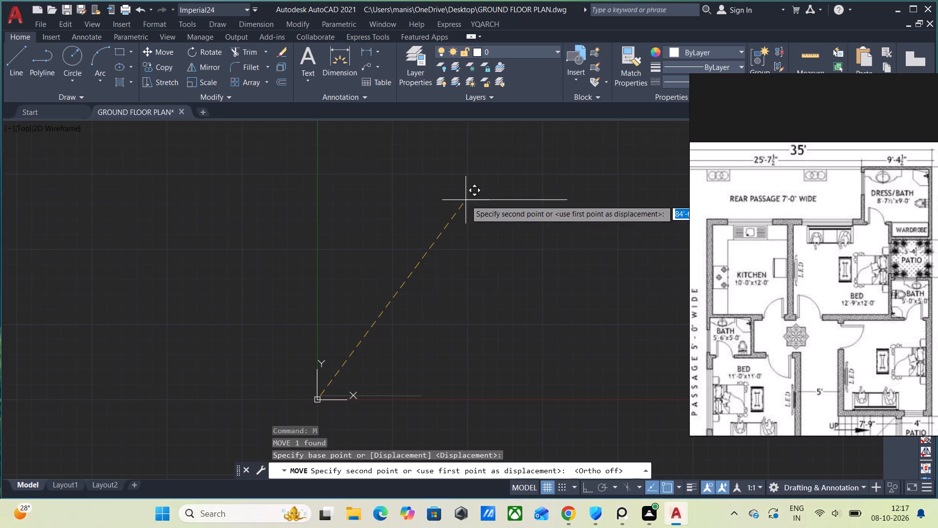
{"action": "key", "text": "Escape"}
Examine the reference floor plan's left-side and right-side dimensions for the plot's overall depth.
{"action": "scroll", "coordinate": [487, 235], "scroll_direction": "up", "scroll_amount": 1}
{"action": "middle_click_drag", "start_coordinate": [476, 244], "coordinate": [441, 271]}
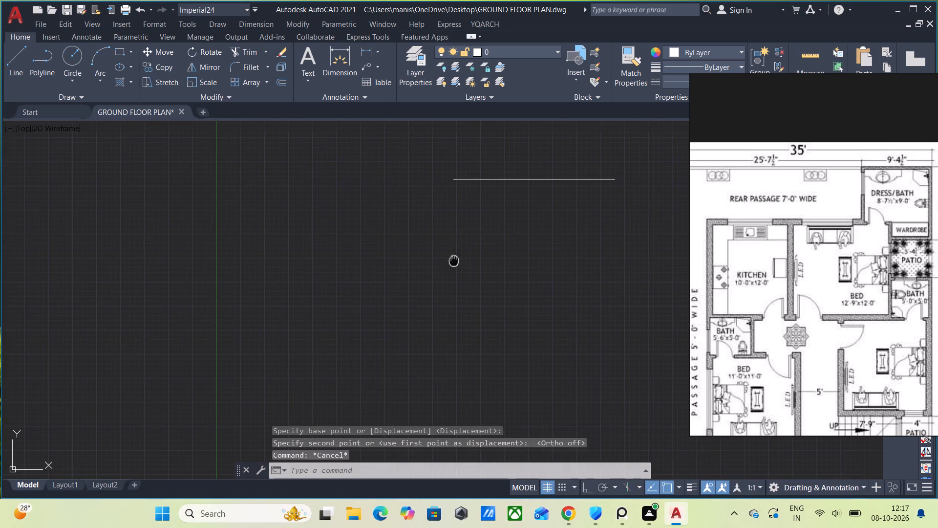
{"action": "middle_click_drag", "start_coordinate": [441, 271], "coordinate": [396, 316]}
{"action": "scroll", "coordinate": [782, 222], "scroll_direction": "down", "scroll_amount": 2}
{"action": "middle_click_drag", "start_coordinate": [784, 279], "coordinate": [830, 278]}
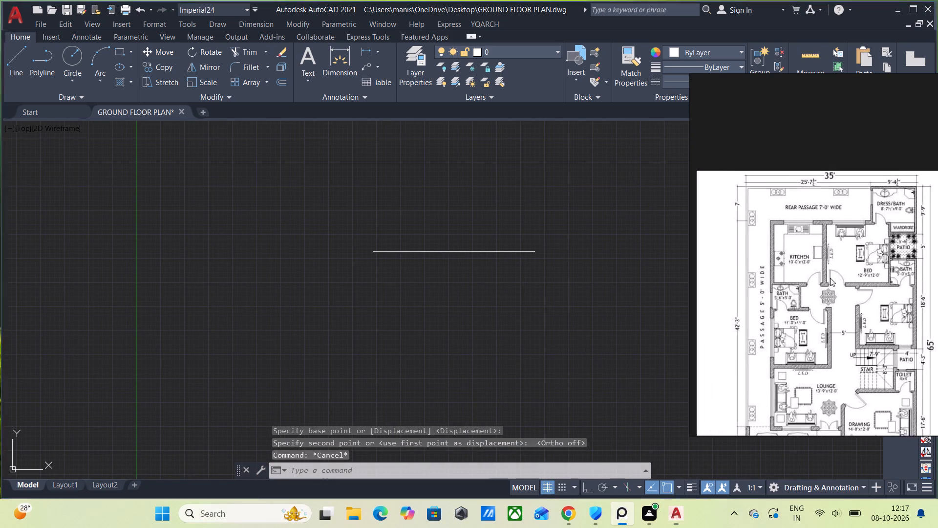
{"action": "middle_click_drag", "start_coordinate": [830, 278], "coordinate": [849, 278]}
{"action": "scroll", "coordinate": [785, 205], "scroll_direction": "up", "scroll_amount": 2}
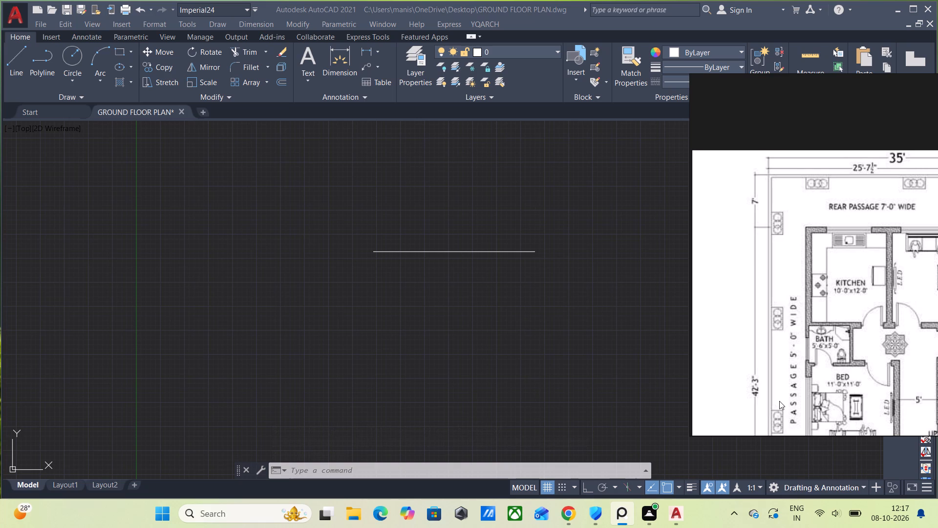
{"action": "middle_click_drag", "start_coordinate": [806, 301], "coordinate": [782, 268]}
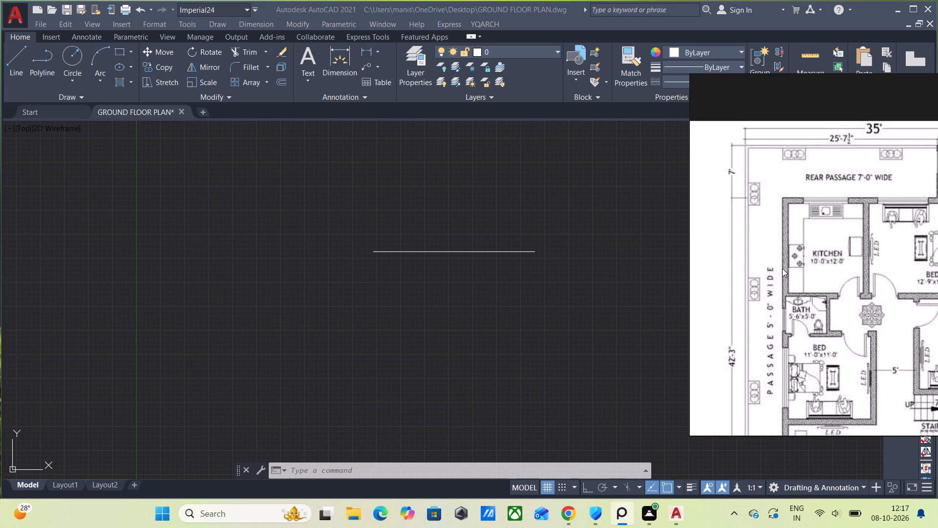
{"action": "middle_click_drag", "start_coordinate": [782, 268], "coordinate": [775, 250]}
{"action": "scroll", "coordinate": [783, 250], "scroll_direction": "down", "scroll_amount": 4}
{"action": "middle_click_drag", "start_coordinate": [803, 307], "coordinate": [778, 299]}
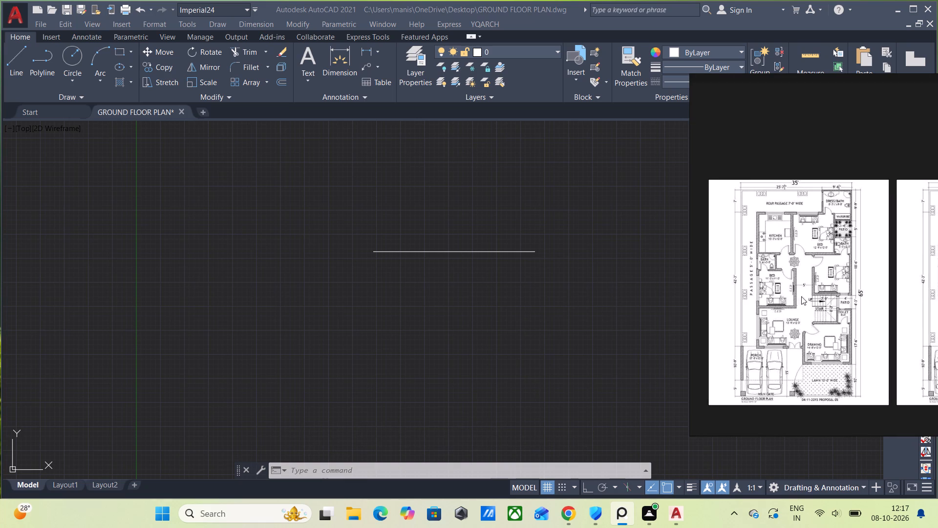
{"action": "scroll", "coordinate": [842, 290], "scroll_direction": "up", "scroll_amount": 3}
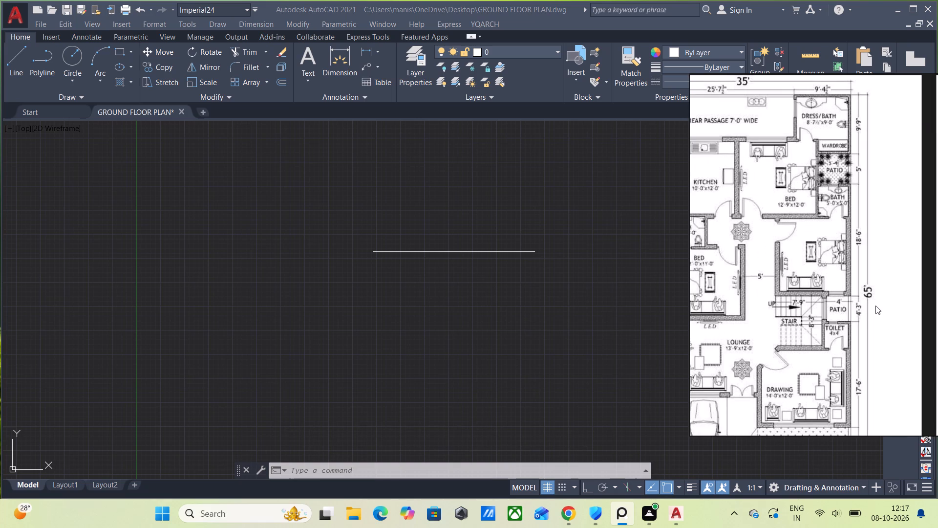
{"action": "scroll", "coordinate": [878, 274], "scroll_direction": "down", "scroll_amount": 3}
{"action": "middle_click_drag", "start_coordinate": [878, 334], "coordinate": [876, 292]}
Draw a 65' line straight down from the left endpoint of the 35' line.
{"action": "left_click", "coordinate": [446, 306]}
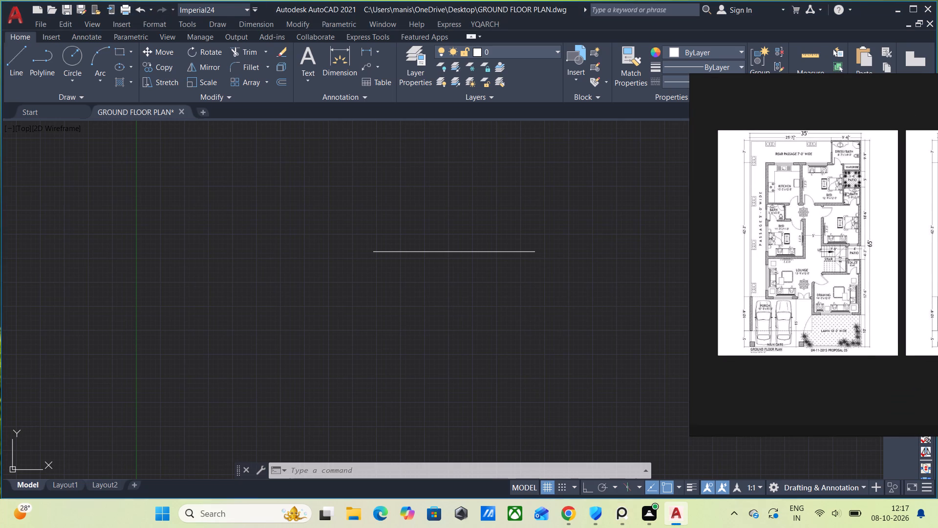
{"action": "key", "text": "l"}
{"action": "key", "text": "Return"}
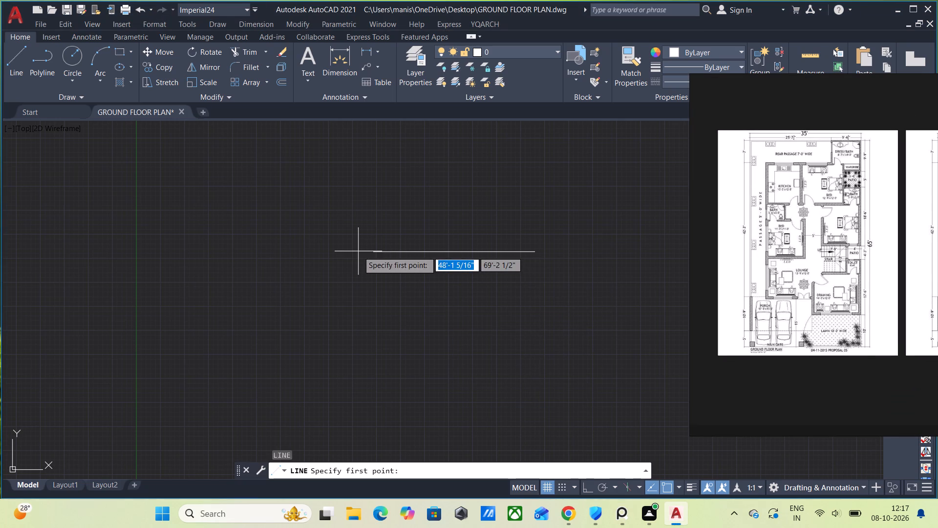
{"action": "left_click", "coordinate": [373, 253]}
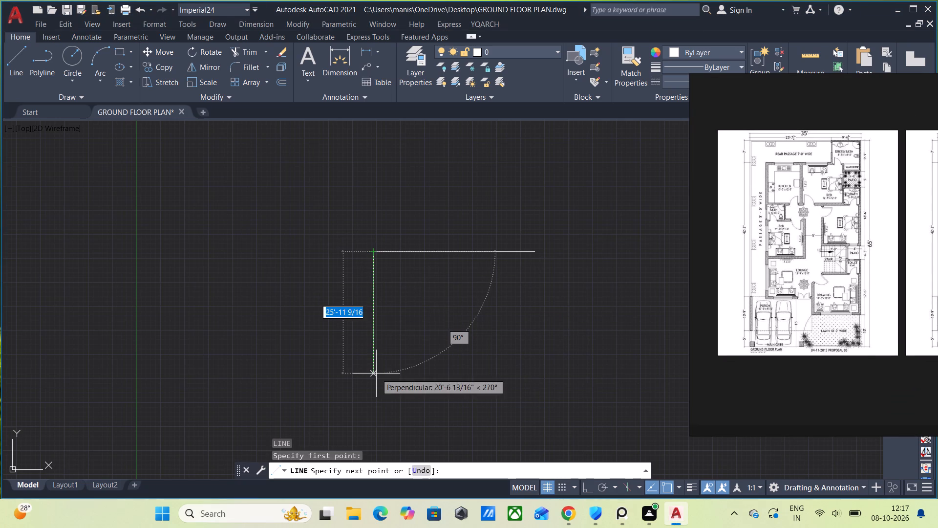
{"action": "type", "text": "65'"}
{"action": "key", "text": "Return"}
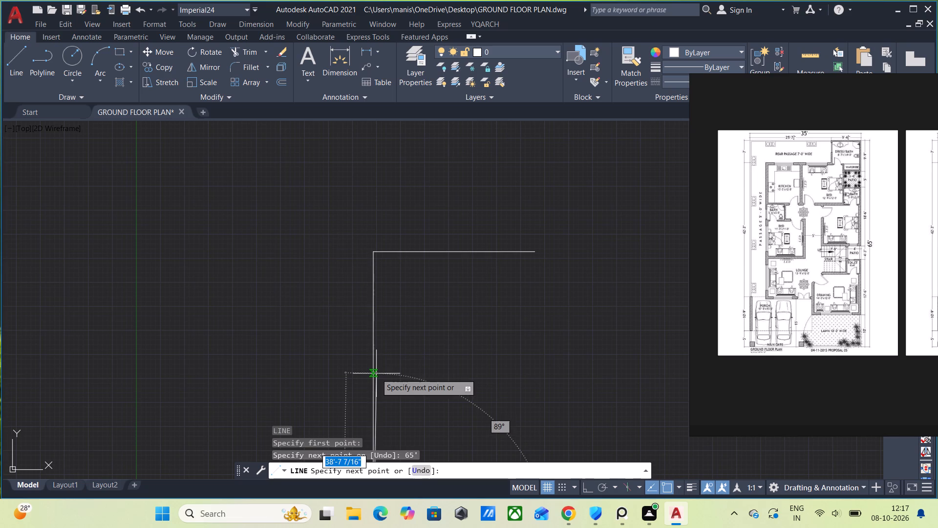
{"action": "key", "text": "Escape"}
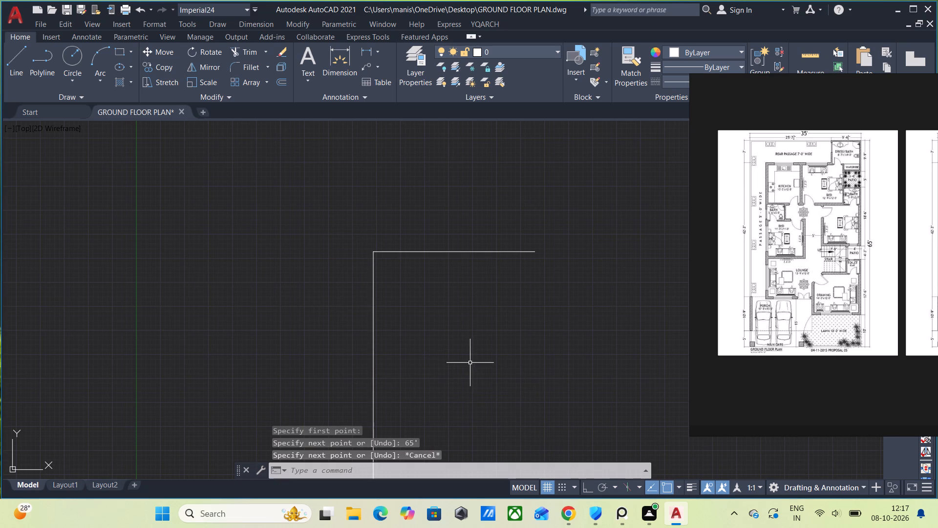
Draw a 65' line downward from the right endpoint of the 35' line for the opposite side boundary.
{"action": "scroll", "coordinate": [426, 303], "scroll_direction": "up", "scroll_amount": 2}
{"action": "middle_click_drag", "start_coordinate": [549, 287], "coordinate": [483, 304]}
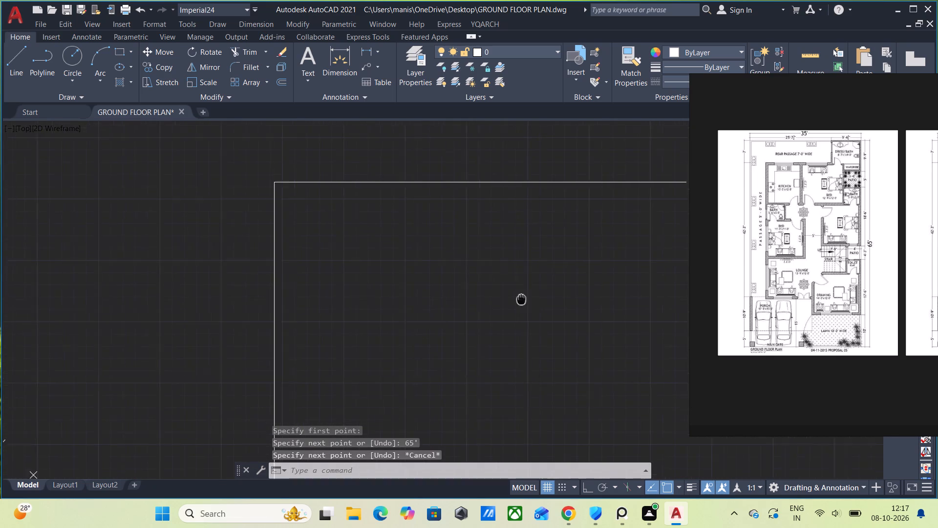
{"action": "middle_click_drag", "start_coordinate": [483, 304], "coordinate": [400, 339]}
{"action": "key", "text": "l"}
{"action": "key", "text": "Return"}
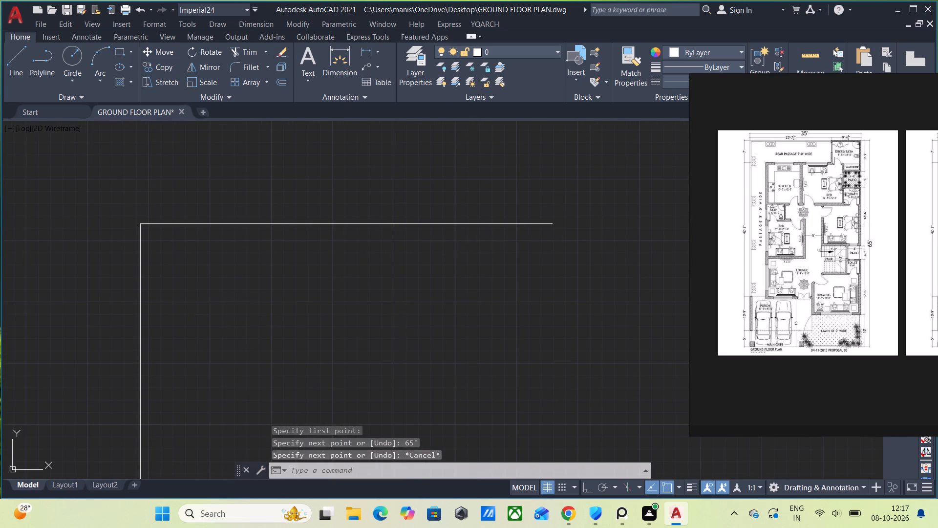
{"action": "left_click", "coordinate": [552, 223]}
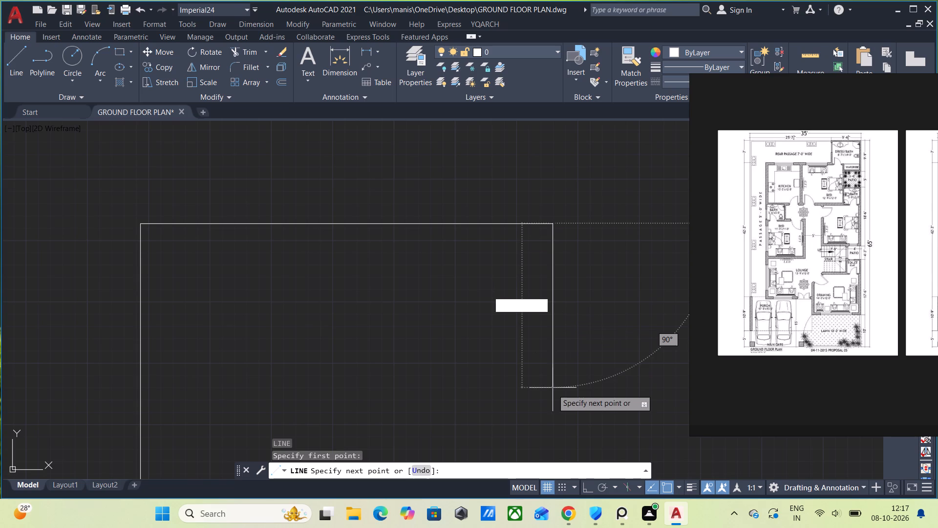
{"action": "type", "text": "62"}
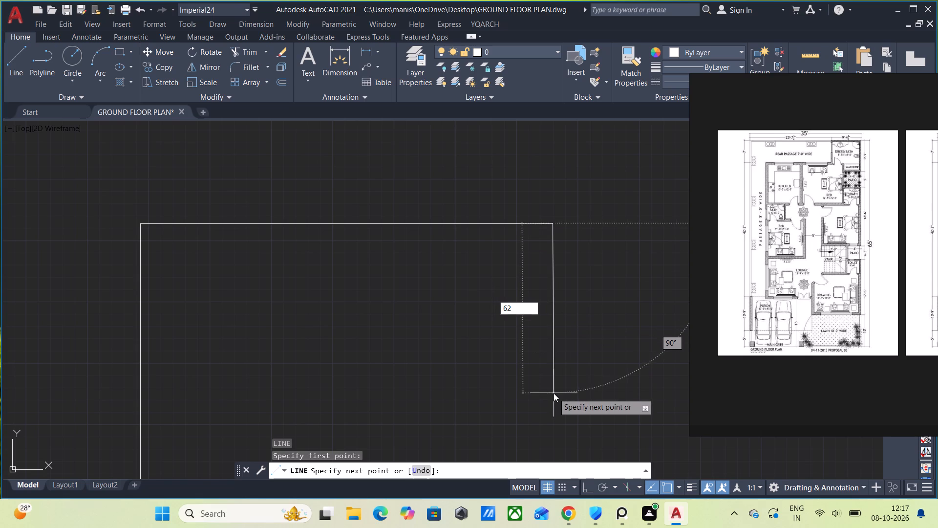
{"action": "key", "text": "BackSpace"}
{"action": "type", "text": "5'"}
{"action": "key", "text": "Return"}
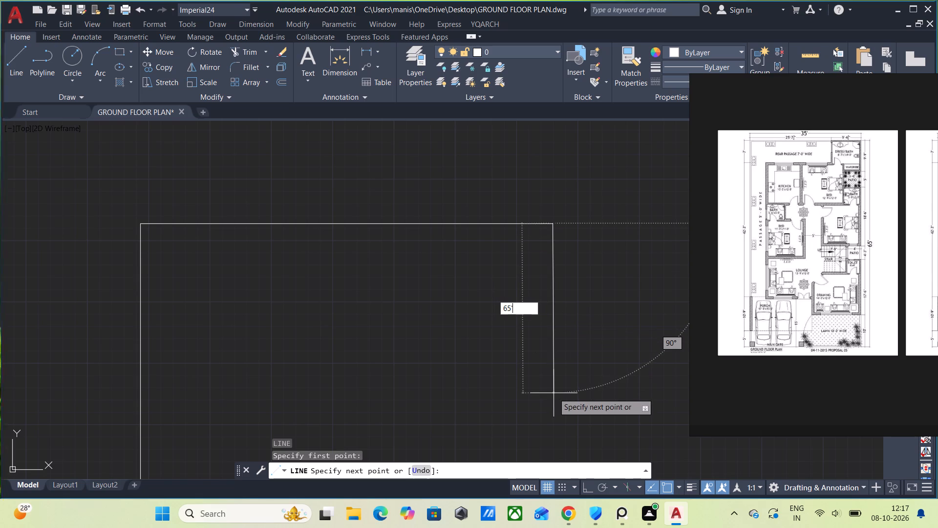
Close the outline with a horizontal line, Ortho on, from the right side's lower end to the left side's lower end.
{"action": "scroll", "coordinate": [581, 391], "scroll_direction": "down", "scroll_amount": 2}
{"action": "middle_click_drag", "start_coordinate": [581, 388], "coordinate": [509, 161]}
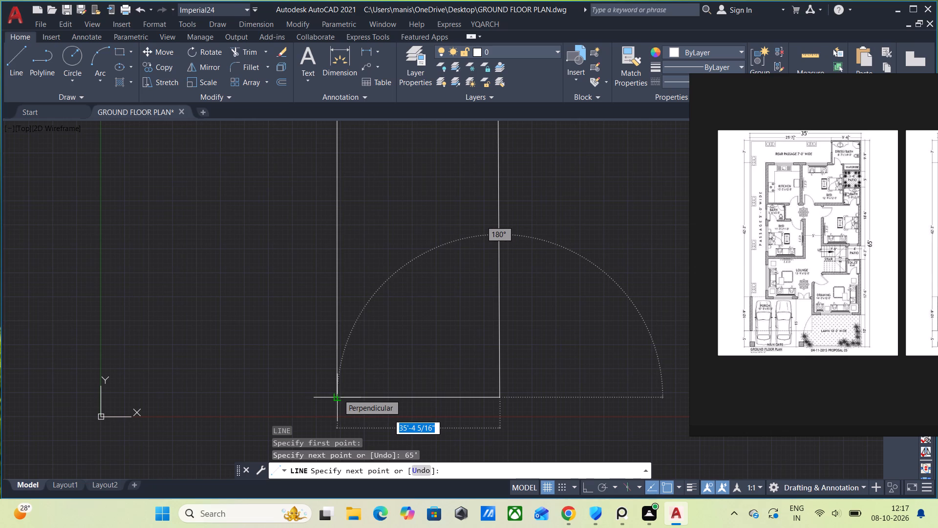
{"action": "key", "text": "F8"}
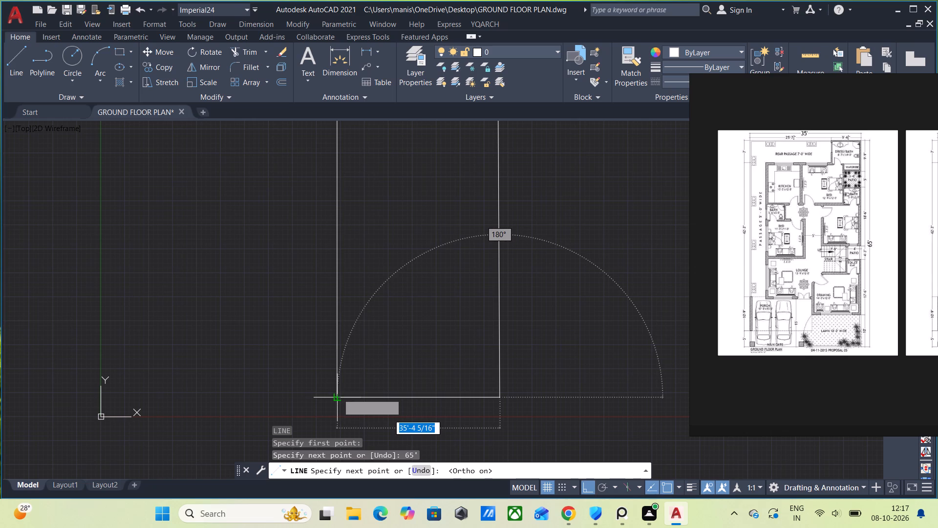
{"action": "left_click", "coordinate": [338, 394]}
{"action": "key", "text": "Escape"}
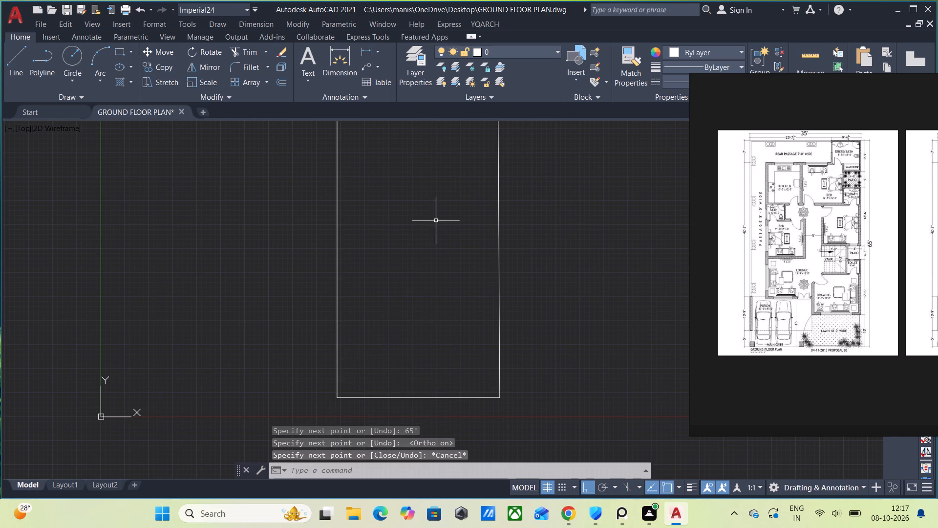
Examine the reference floor plan's upper-left corner around the rear passage, including its boundary wall and dimensions.
{"action": "middle_click_drag", "start_coordinate": [435, 210], "coordinate": [431, 340]}
{"action": "scroll", "coordinate": [423, 263], "scroll_direction": "up", "scroll_amount": 2}
{"action": "scroll", "coordinate": [774, 202], "scroll_direction": "up", "scroll_amount": 1}
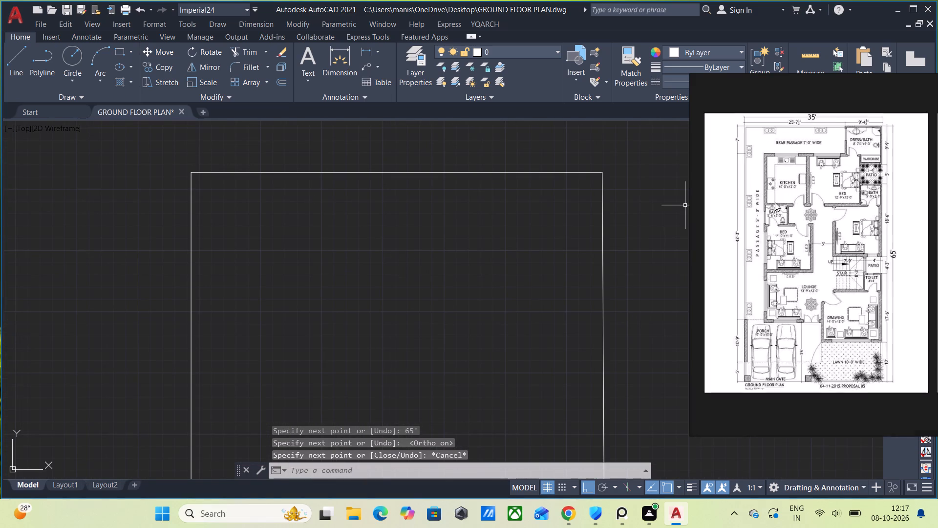
{"action": "scroll", "coordinate": [775, 202], "scroll_direction": "up", "scroll_amount": 1}
{"action": "scroll", "coordinate": [767, 163], "scroll_direction": "up", "scroll_amount": 2}
{"action": "middle_click_drag", "start_coordinate": [773, 165], "coordinate": [752, 303]}
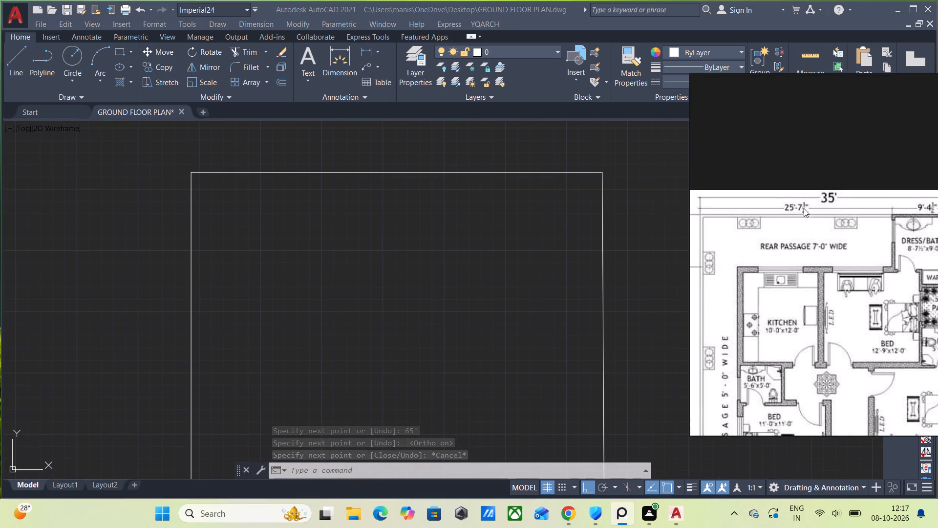
{"action": "scroll", "coordinate": [808, 201], "scroll_direction": "up", "scroll_amount": 2}
{"action": "middle_click_drag", "start_coordinate": [778, 261], "coordinate": [895, 282]}
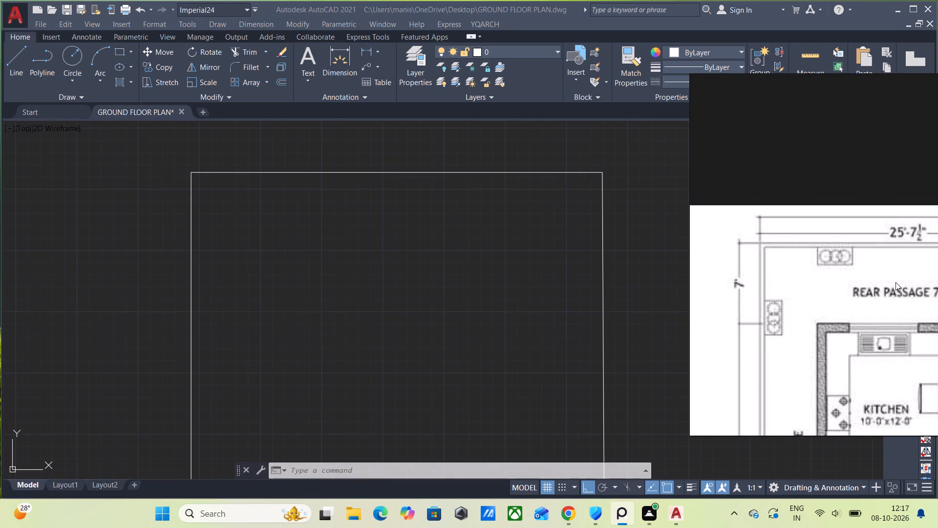
{"action": "middle_click_drag", "start_coordinate": [895, 282], "coordinate": [894, 282]}
{"action": "scroll", "coordinate": [785, 259], "scroll_direction": "up", "scroll_amount": 1}
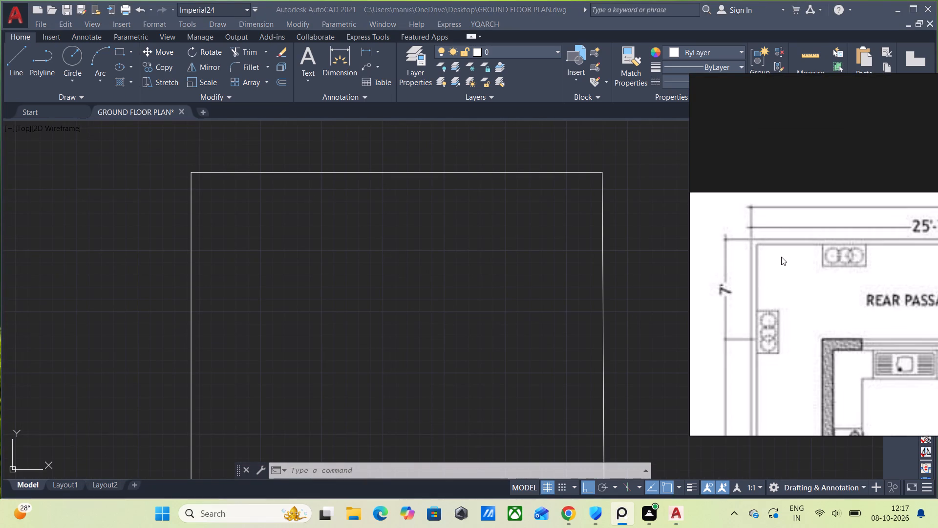
Create a new layer named WAL in the layer properties manager.
{"action": "left_click", "coordinate": [418, 67]}
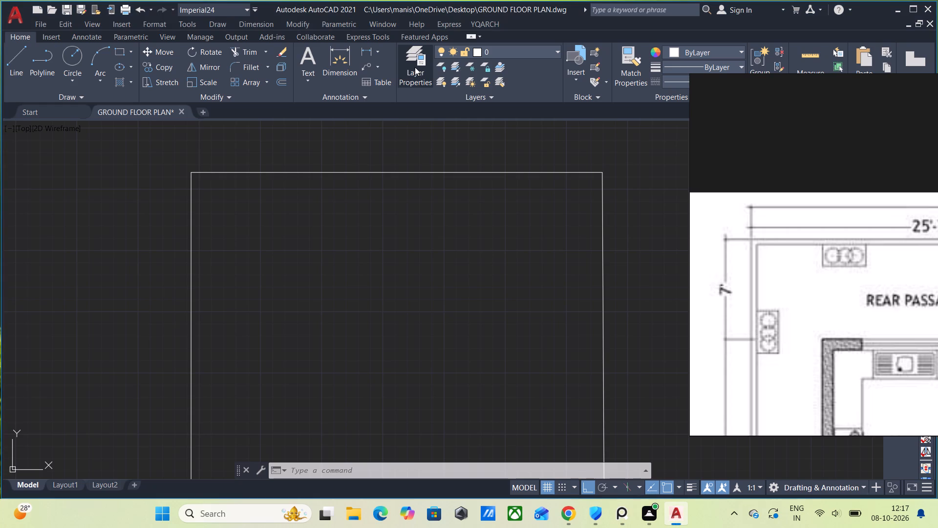
{"action": "left_click", "coordinate": [414, 76]}
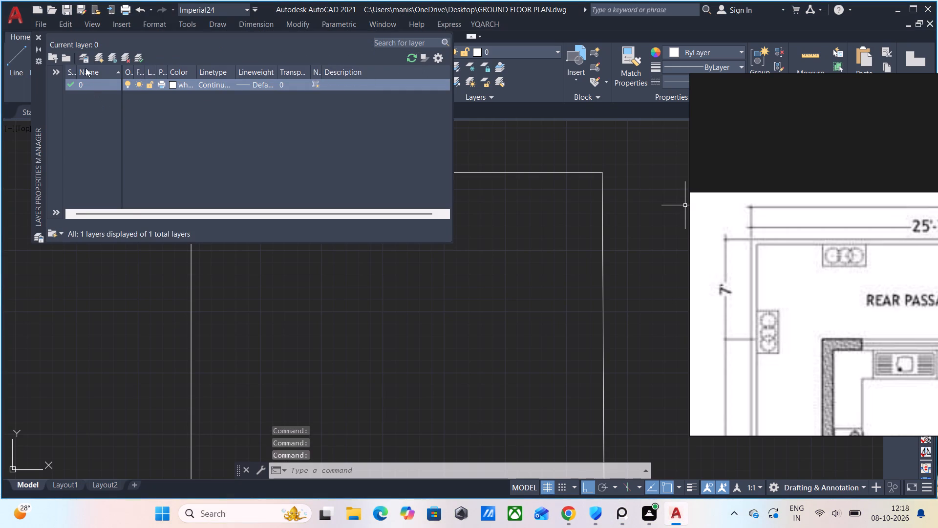
{"action": "left_click", "coordinate": [109, 61]}
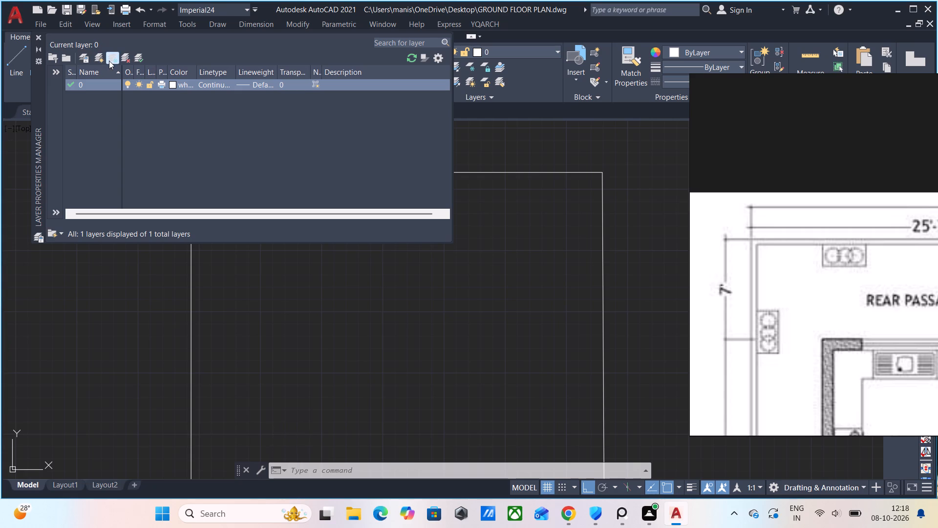
{"action": "left_click", "coordinate": [104, 91]}
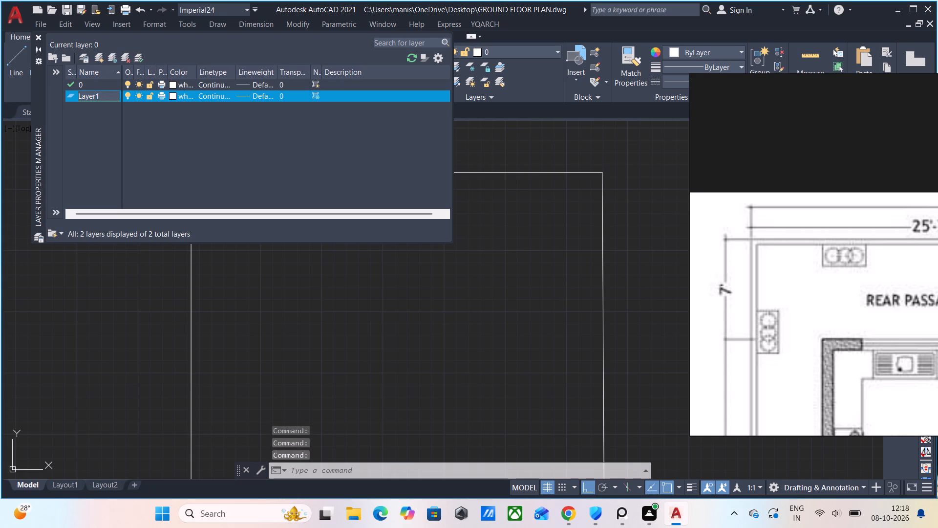
{"action": "key", "text": "BackSpace"}
{"action": "key", "text": "BackSpace"}
{"action": "key", "text": "BackSpace"}
{"action": "key", "text": "BackSpace"}
{"action": "key", "text": "BackSpace"}
{"action": "key", "text": "BackSpace"}
{"action": "key", "text": "BackSpace"}
{"action": "key", "text": "BackSpace"}
{"action": "key", "text": "BackSpace"}
{"action": "key", "text": "BackSpace"}
{"action": "key", "text": "BackSpace"}
{"action": "key", "text": "BackSpace"}
{"action": "key", "text": "BackSpace"}
{"action": "key", "text": "BackSpace"}
{"action": "key", "text": "BackSpace"}
{"action": "key", "text": "BackSpace"}
{"action": "key", "text": "BackSpace"}
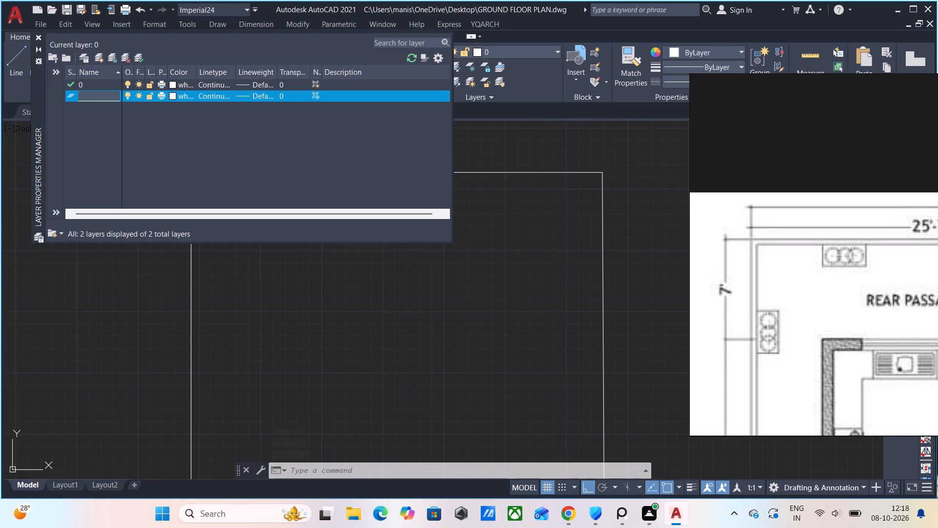
{"action": "key", "text": "w"}
{"action": "type", "text": "AL"}
{"action": "key", "text": "Return"}
Set the WAL layer's colour to index 60 and make it the current layer.
{"action": "left_click", "coordinate": [172, 92]}
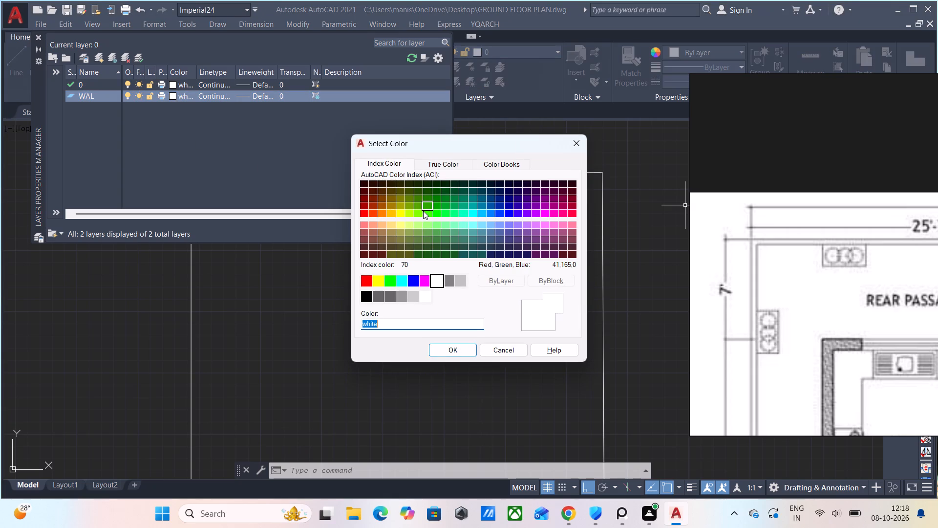
{"action": "left_click", "coordinate": [409, 214]}
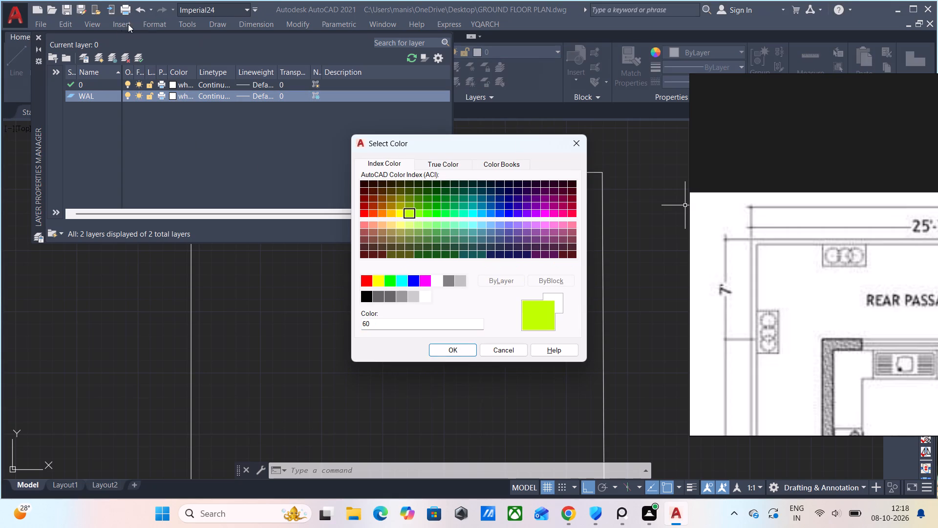
{"action": "left_click", "coordinate": [466, 352]}
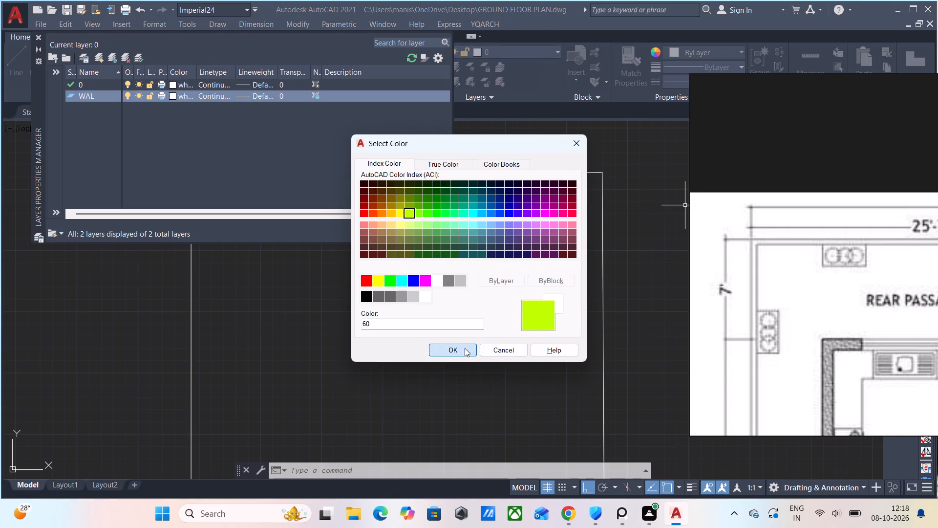
{"action": "left_click", "coordinate": [135, 56]}
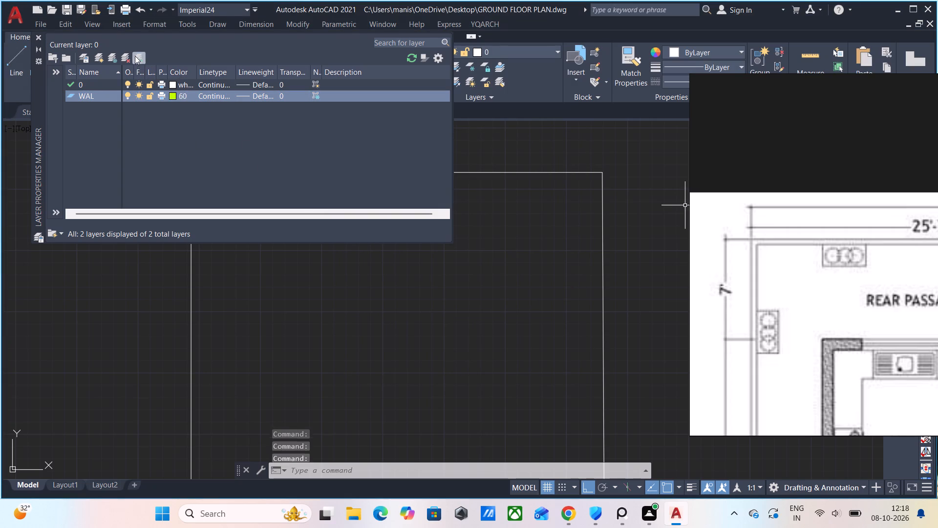
{"action": "left_click", "coordinate": [37, 37]}
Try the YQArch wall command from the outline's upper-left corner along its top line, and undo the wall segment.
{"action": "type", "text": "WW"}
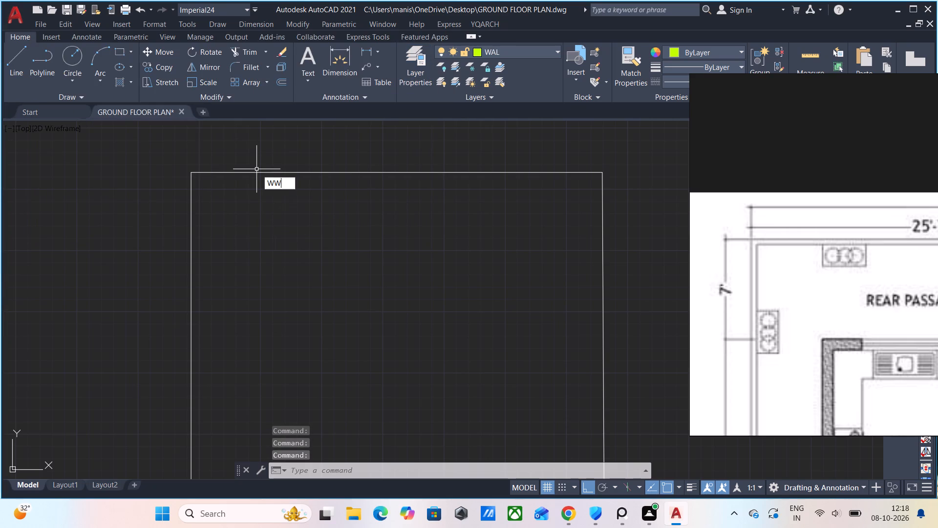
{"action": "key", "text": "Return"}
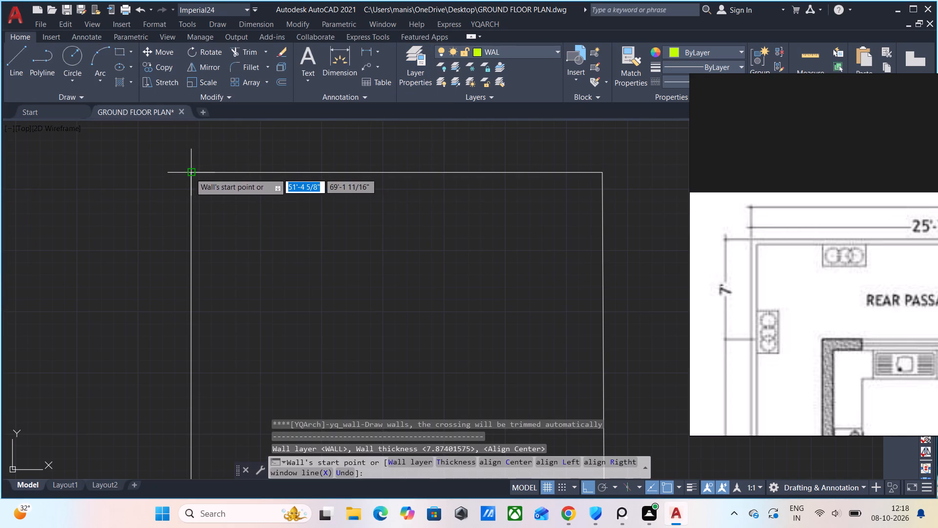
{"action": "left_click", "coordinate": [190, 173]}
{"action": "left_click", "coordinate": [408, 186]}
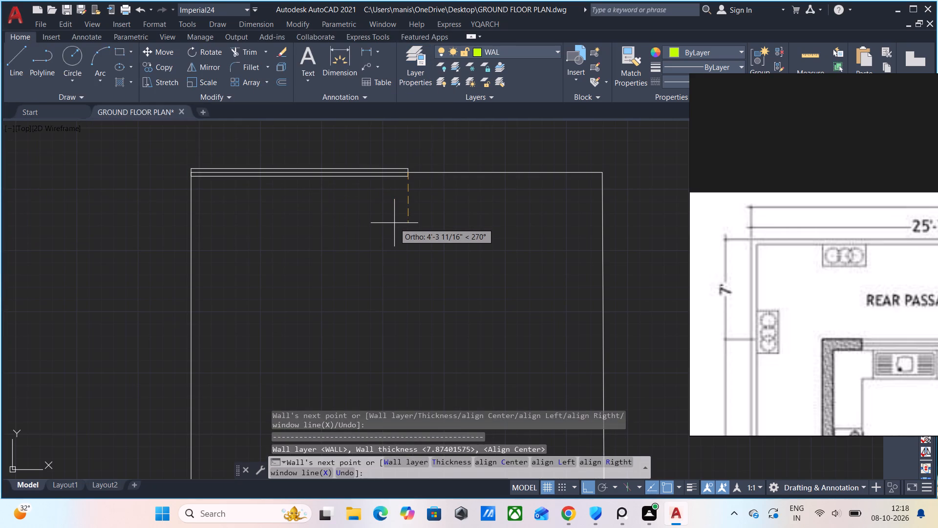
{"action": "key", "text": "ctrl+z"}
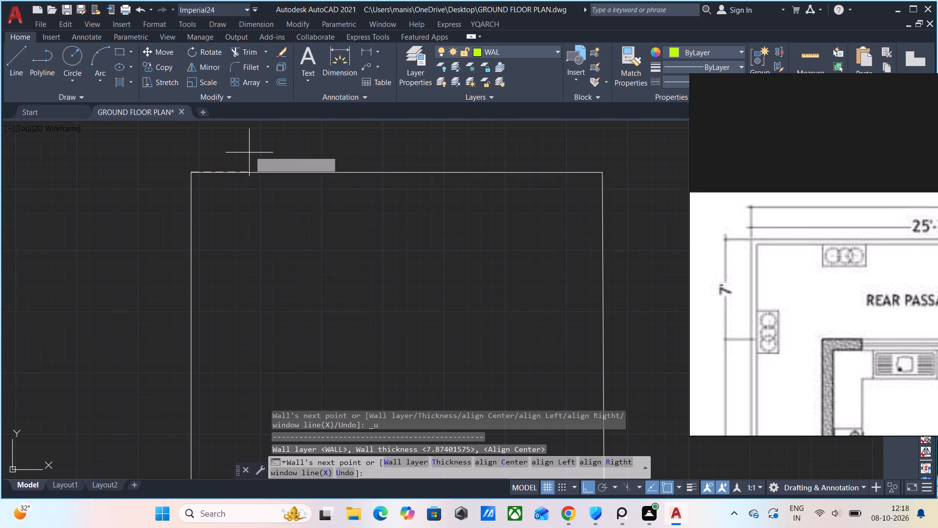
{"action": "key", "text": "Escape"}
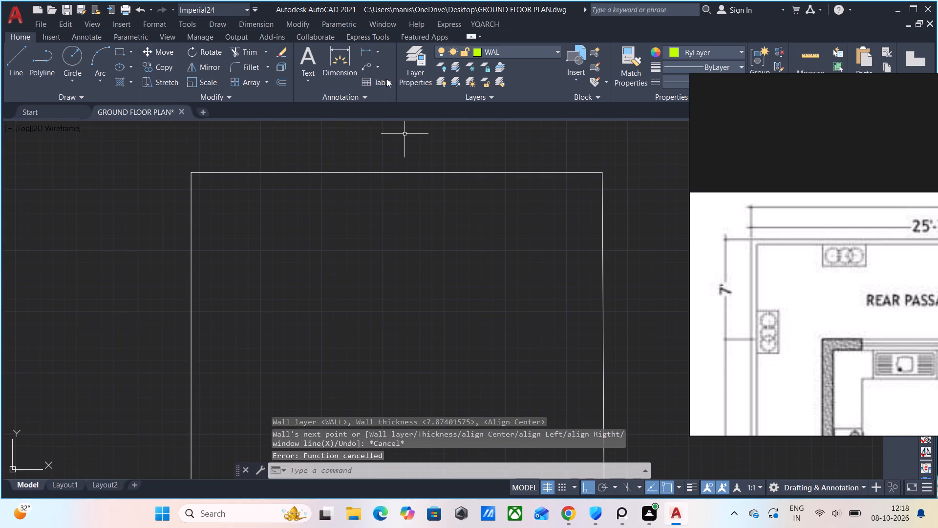
Set layer 0's colour to index 70 in the layer properties manager.
{"action": "left_click", "coordinate": [369, 51]}
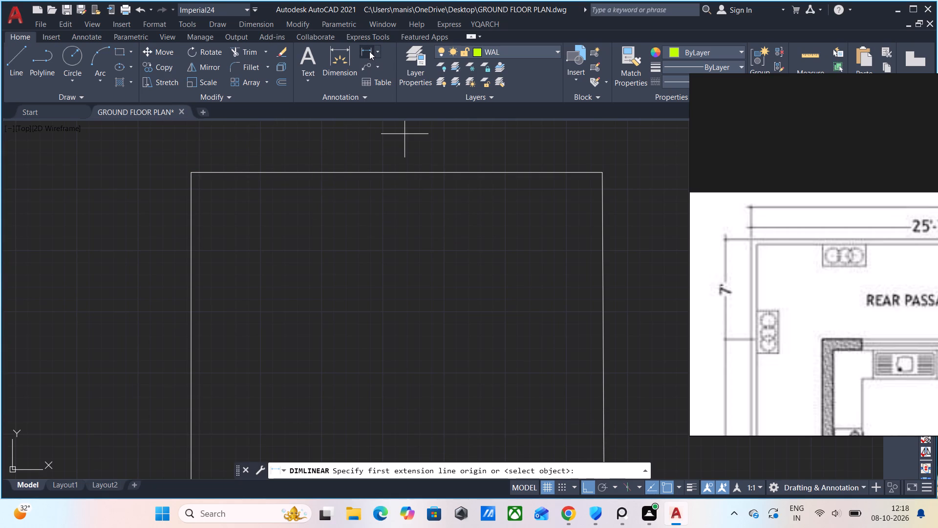
{"action": "left_click", "coordinate": [421, 54]}
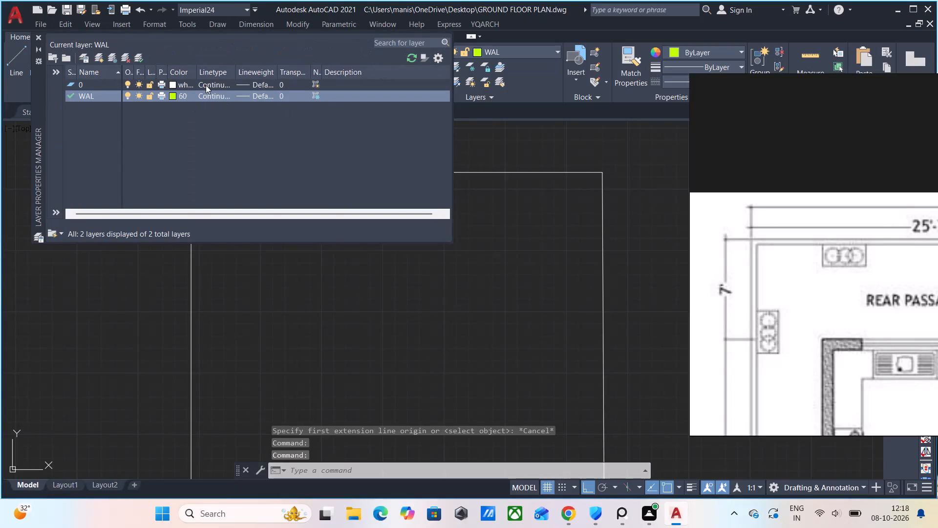
{"action": "left_click", "coordinate": [172, 83]}
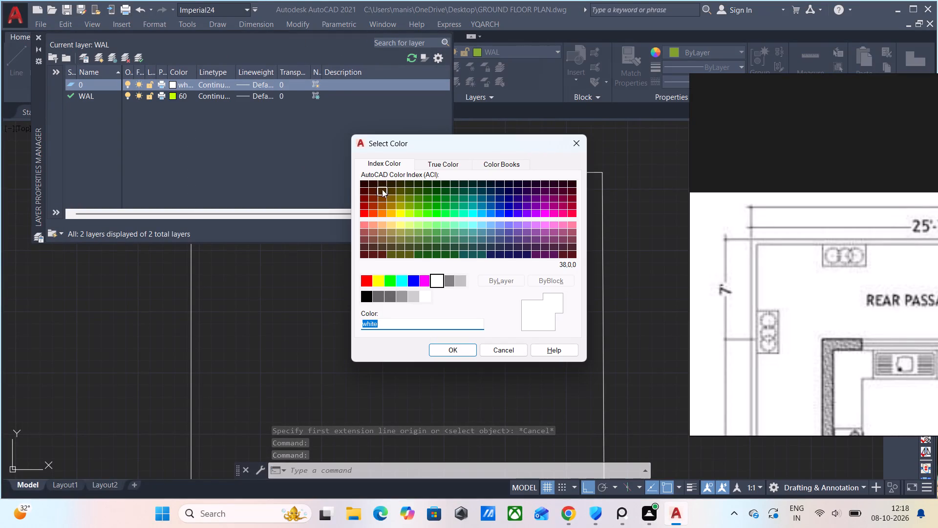
{"action": "left_click", "coordinate": [417, 212]}
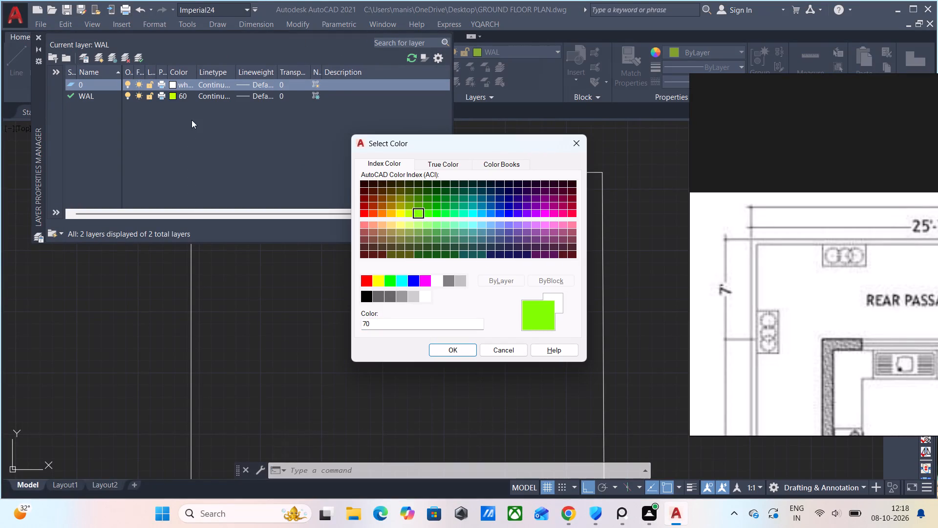
{"action": "left_click", "coordinate": [453, 352]}
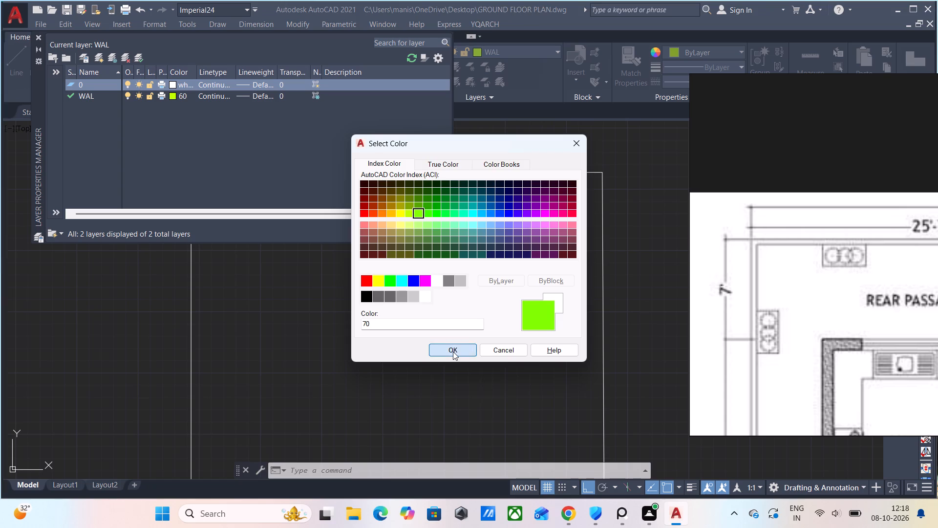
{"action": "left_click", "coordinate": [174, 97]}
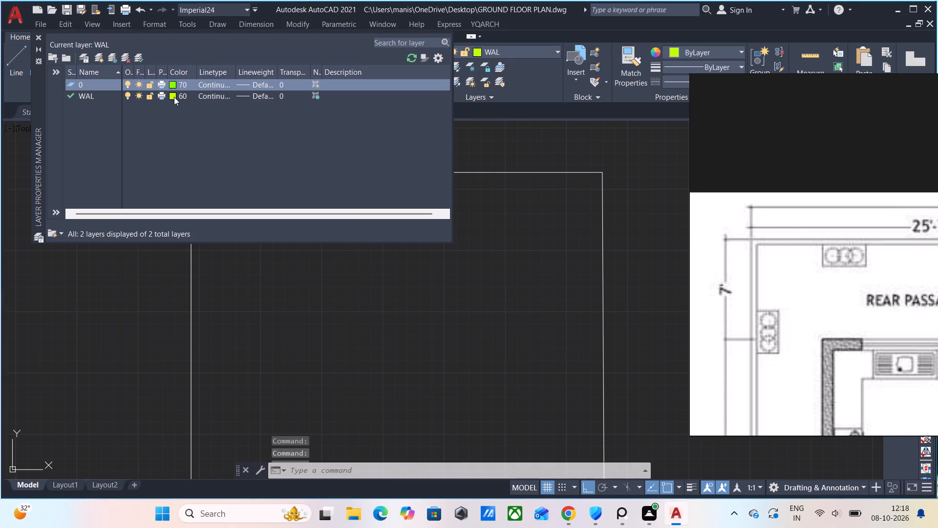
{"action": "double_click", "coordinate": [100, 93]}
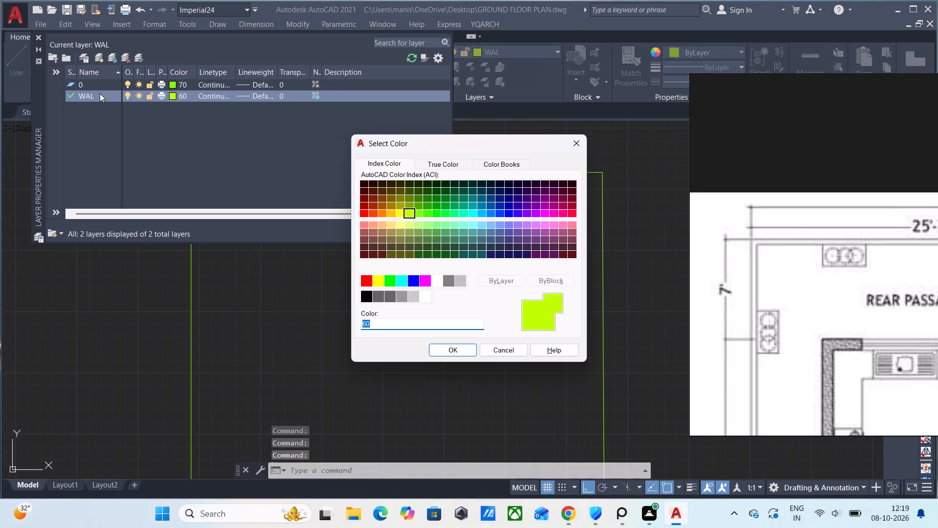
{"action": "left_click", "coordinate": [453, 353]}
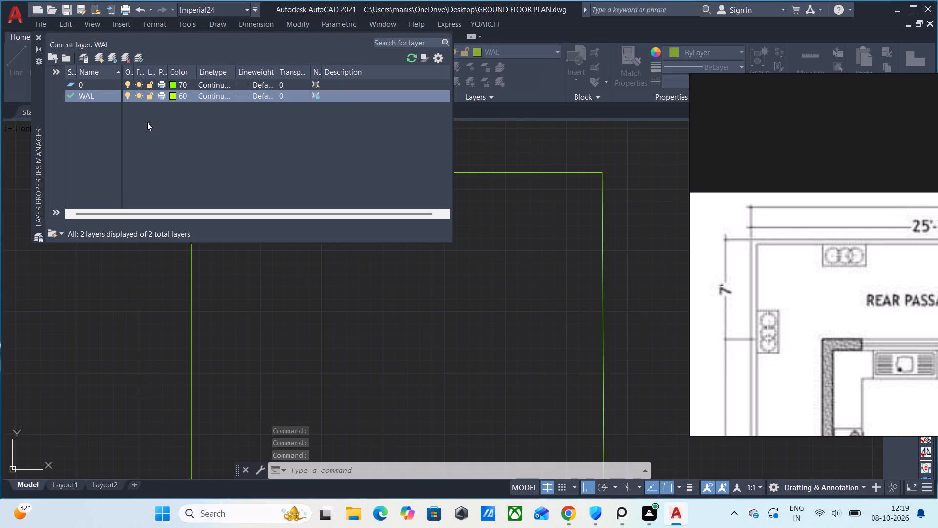
Rename the WAL layer as FURNTURE, keep it as the current layer, and close the layer properties manager.
{"action": "double_click", "coordinate": [104, 95]}
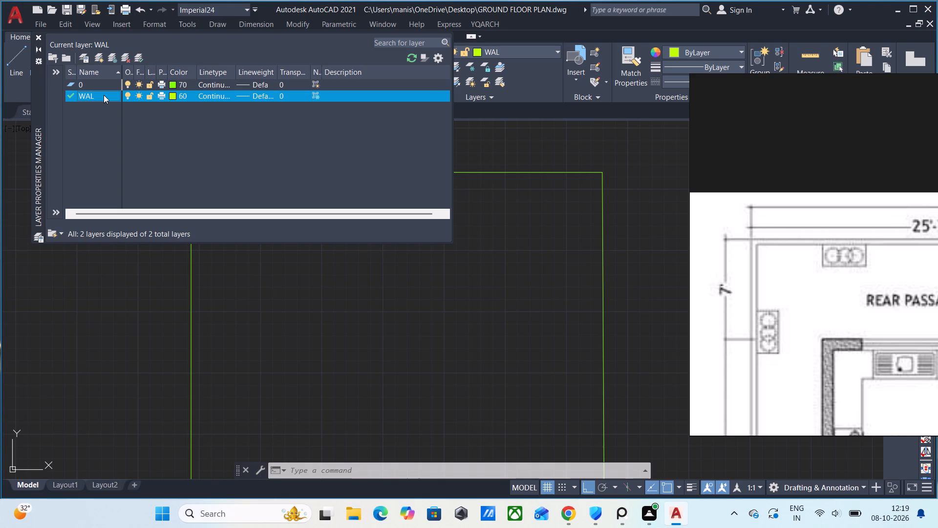
{"action": "key", "text": "space"}
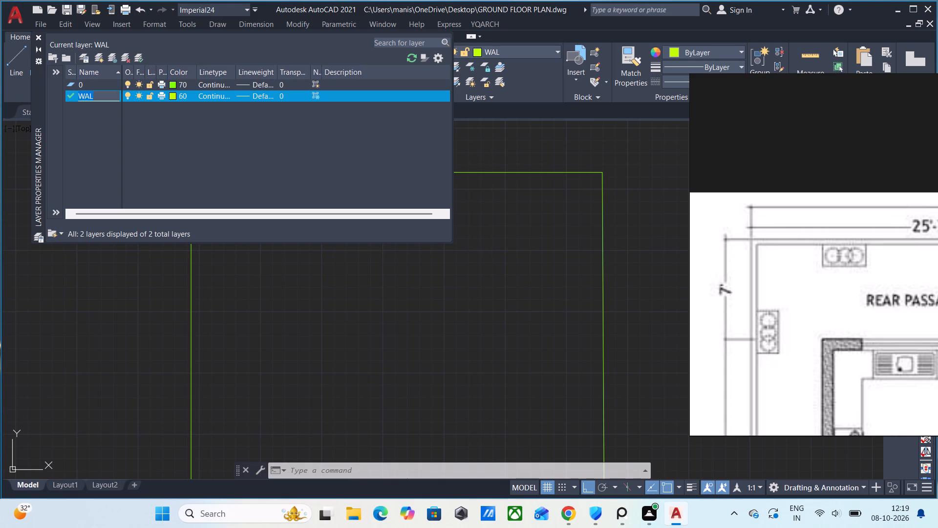
{"action": "key", "text": "BackSpace"}
{"action": "type", "text": "FURNUT"}
{"action": "key", "text": "BackSpace"}
{"action": "key", "text": "BackSpace"}
{"action": "key", "text": "BackSpace"}
{"action": "key", "text": "n"}
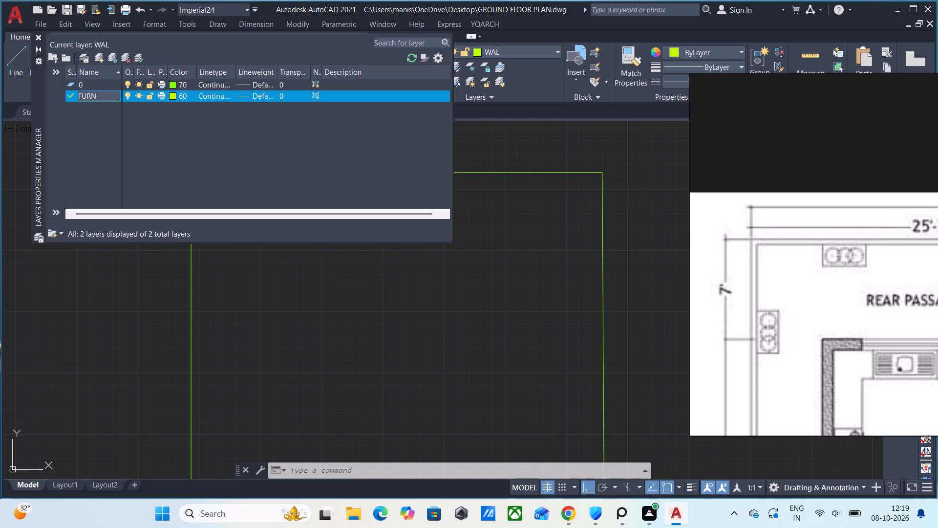
{"action": "key", "text": "u"}
{"action": "key", "text": "BackSpace"}
{"action": "type", "text": "TURE"}
{"action": "key", "text": "Return"}
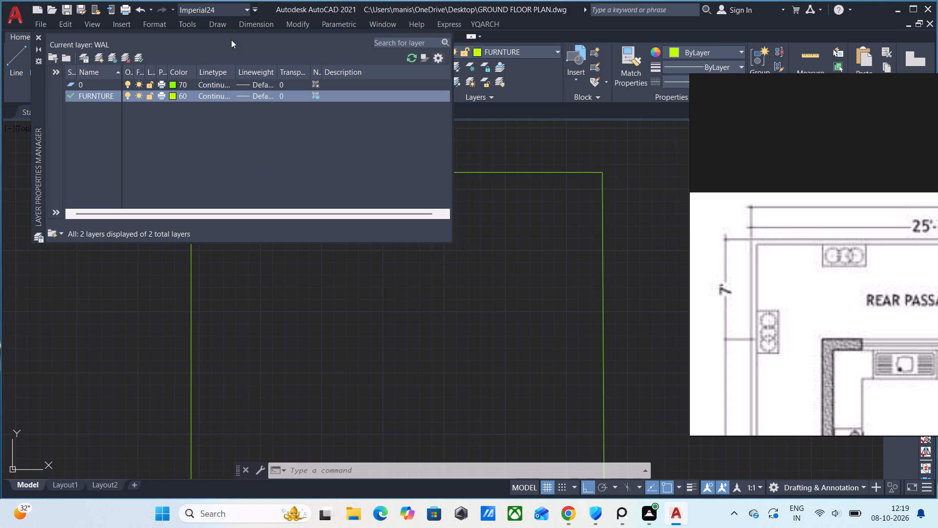
{"action": "left_click", "coordinate": [140, 58]}
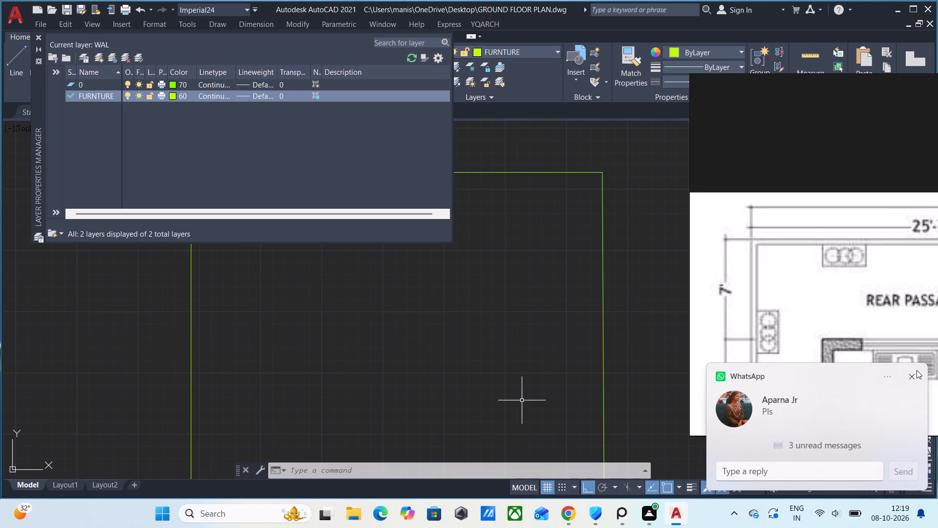
{"action": "left_click", "coordinate": [901, 368]}
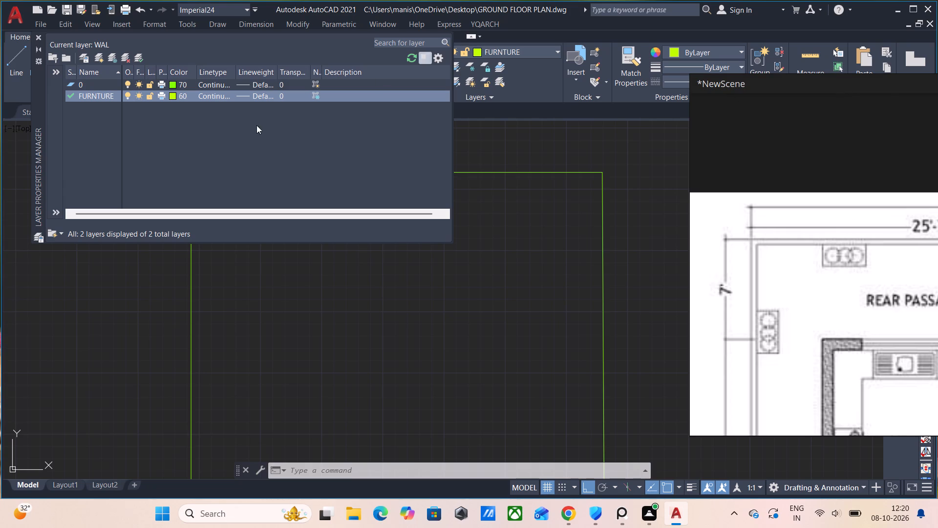
{"action": "left_click", "coordinate": [36, 36]}
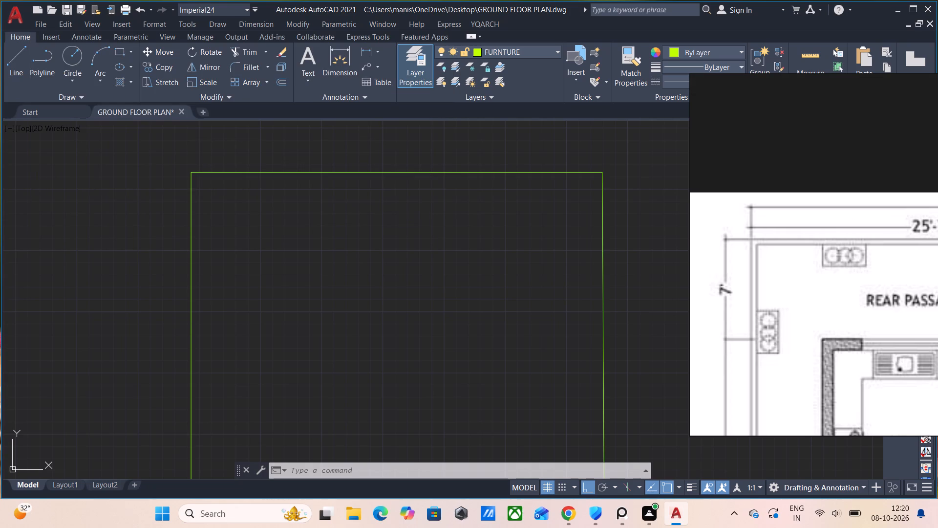
Save the ground floor plan drawing.
{"action": "key", "text": "ctrl+s"}
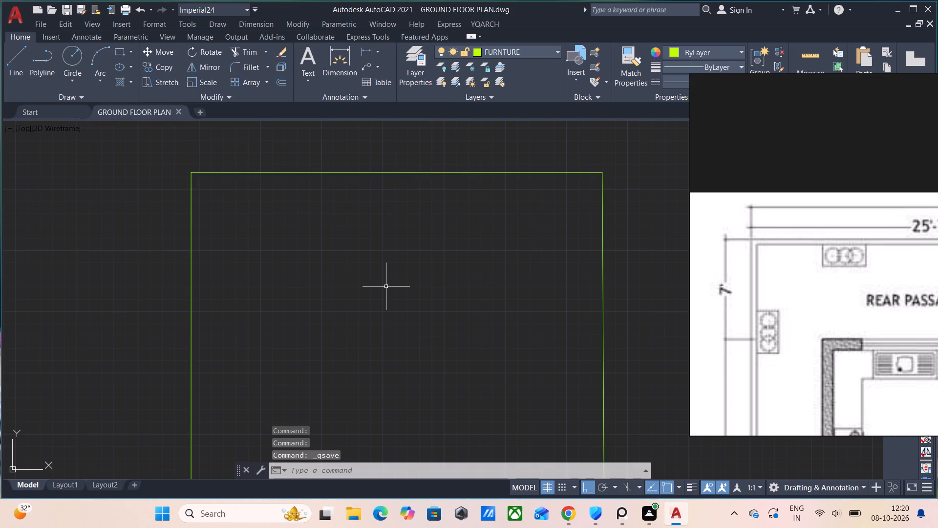
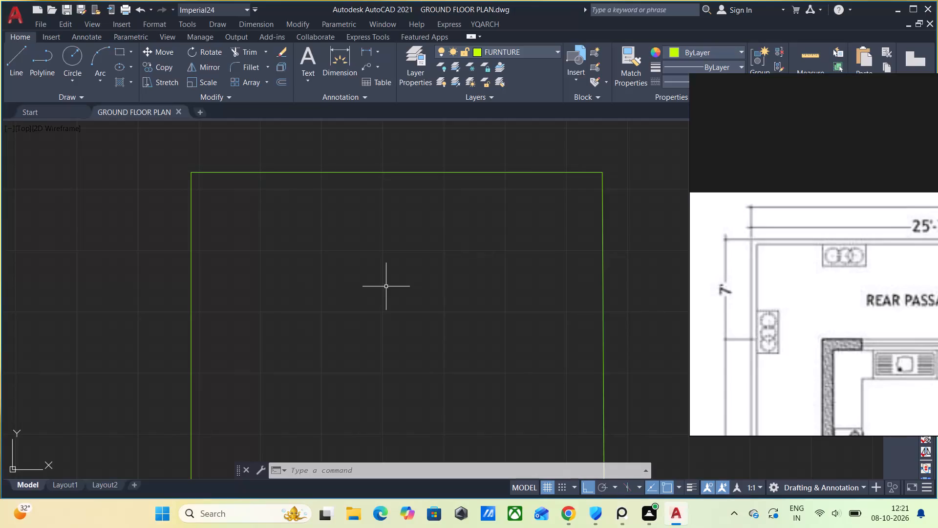
Examine the rear passage, kitchen and overall dimensions in the reference plan, placing the reference window beside the plot outline.
{"action": "scroll", "coordinate": [872, 352], "scroll_direction": "down", "scroll_amount": 2}
{"action": "middle_click_drag", "start_coordinate": [868, 374], "coordinate": [858, 356]}
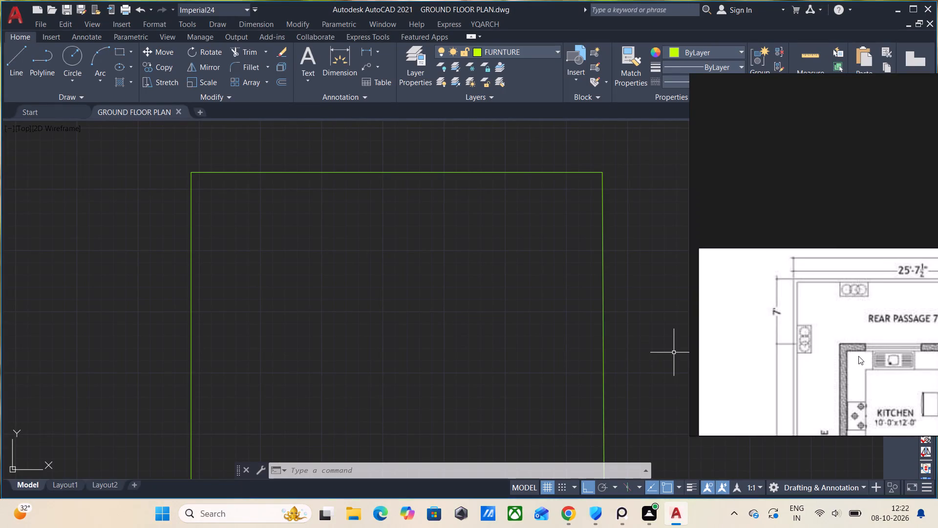
{"action": "middle_click_drag", "start_coordinate": [858, 356], "coordinate": [825, 155]}
{"action": "right_click_drag", "start_coordinate": [832, 307], "coordinate": [646, 400]}
{"action": "scroll", "coordinate": [646, 412], "scroll_direction": "down", "scroll_amount": 3}
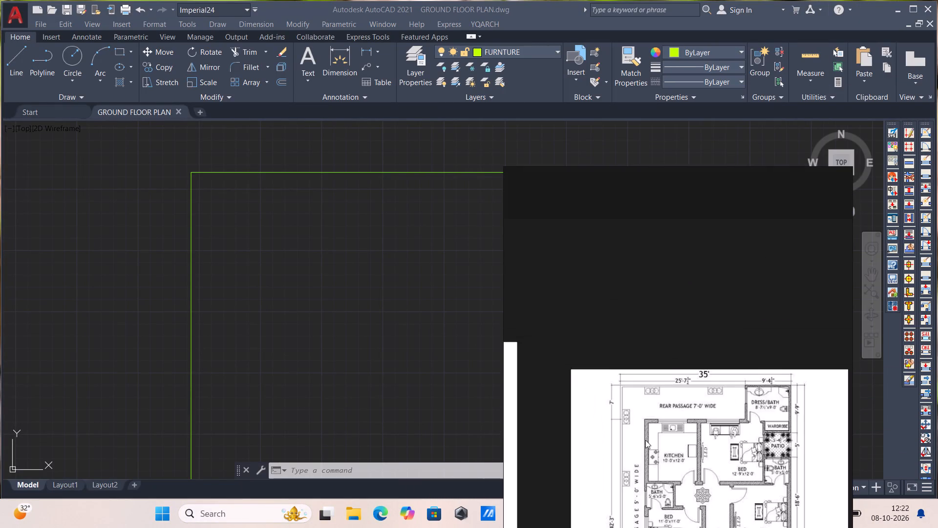
{"action": "middle_click_drag", "start_coordinate": [673, 449], "coordinate": [662, 322]}
{"action": "scroll", "coordinate": [711, 381], "scroll_direction": "up", "scroll_amount": 2}
{"action": "scroll", "coordinate": [700, 285], "scroll_direction": "up", "scroll_amount": 2}
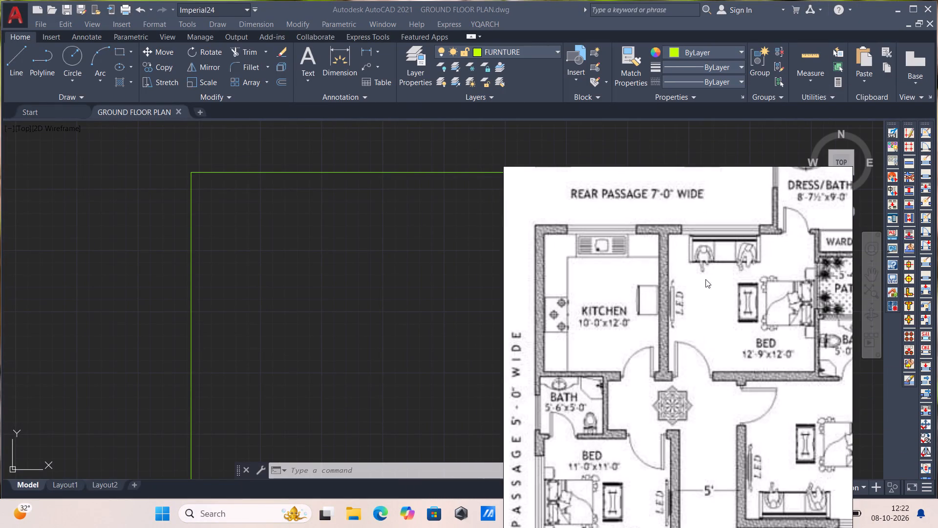
{"action": "middle_click_drag", "start_coordinate": [696, 283], "coordinate": [751, 418]}
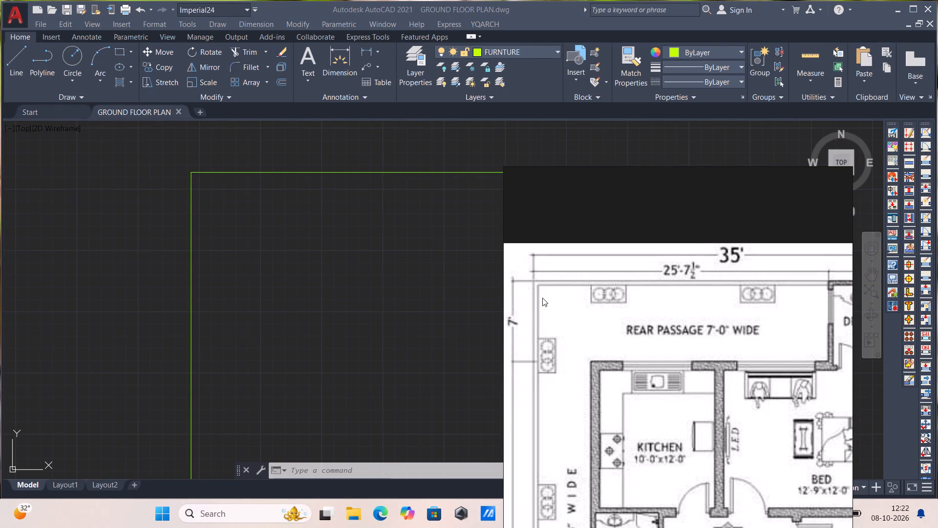
{"action": "scroll", "coordinate": [705, 333], "scroll_direction": "down", "scroll_amount": 1}
{"action": "middle_click_drag", "start_coordinate": [708, 335], "coordinate": [685, 349]}
{"action": "right_click_drag", "start_coordinate": [650, 418], "coordinate": [817, 410]}
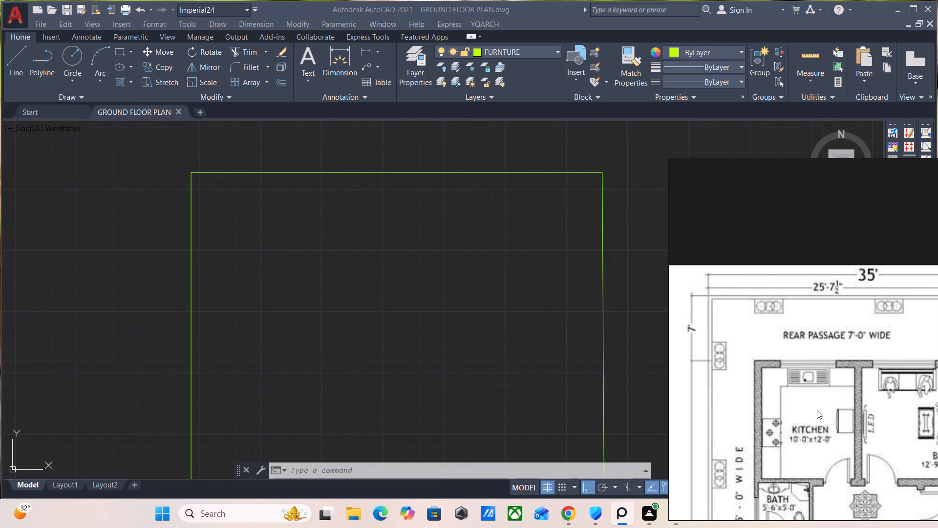
{"action": "right_click_drag", "start_coordinate": [817, 410], "coordinate": [824, 410]}
Start a YQArch wall with thickness 5 at the plot outline's upper-left corner.
{"action": "left_click", "coordinate": [252, 262]}
{"action": "type", "text": "WW"}
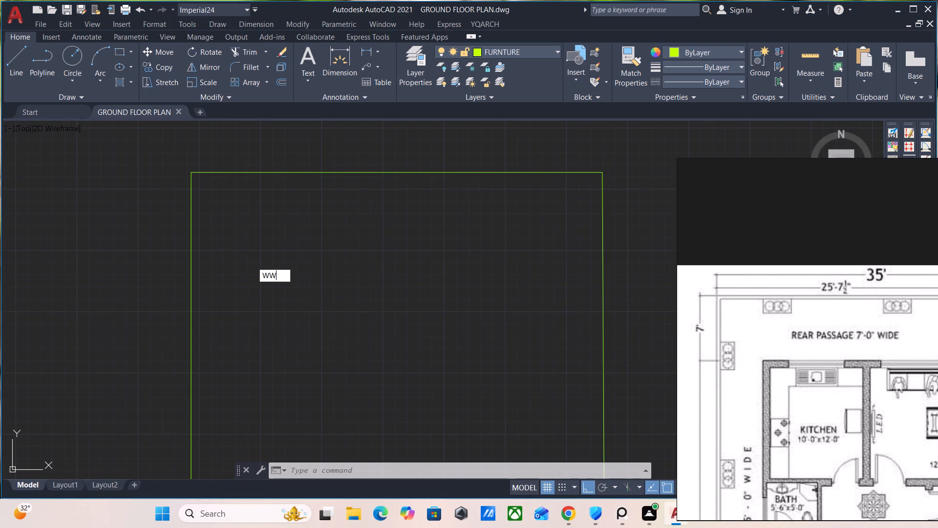
{"action": "key", "text": "Return"}
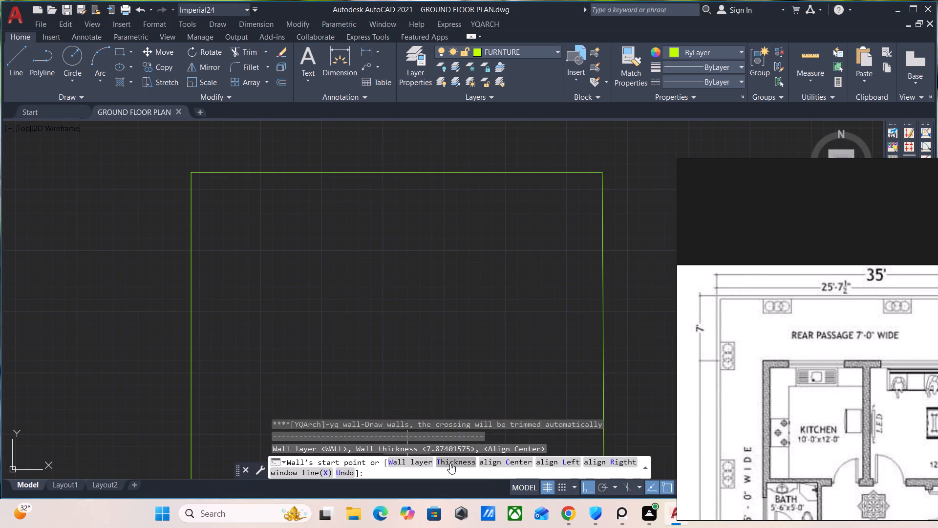
{"action": "left_click", "coordinate": [450, 463]}
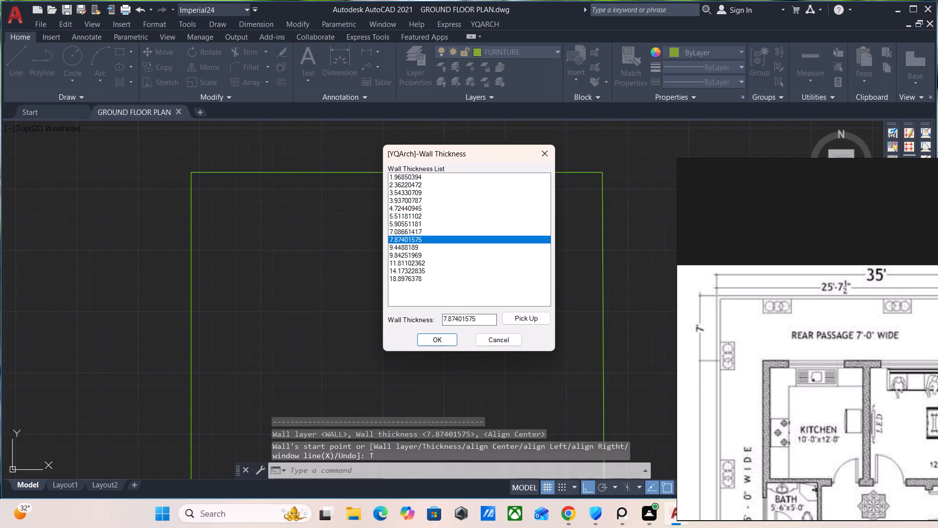
{"action": "left_click", "coordinate": [481, 324]}
{"action": "key", "text": "BackSpace"}
{"action": "key", "text": "BackSpace"}
{"action": "key", "text": "BackSpace"}
{"action": "key", "text": "BackSpace"}
{"action": "key", "text": "BackSpace"}
{"action": "key", "text": "BackSpace"}
{"action": "key", "text": "BackSpace"}
{"action": "key", "text": "BackSpace"}
{"action": "key", "text": "BackSpace"}
{"action": "key", "text": "BackSpace"}
{"action": "key", "text": "BackSpace"}
{"action": "key", "text": "BackSpace"}
{"action": "key", "text": "BackSpace"}
{"action": "key", "text": "BackSpace"}
{"action": "key", "text": "BackSpace"}
{"action": "key", "text": "BackSpace"}
{"action": "key", "text": "BackSpace"}
{"action": "key", "text": "BackSpace"}
{"action": "key", "text": "BackSpace"}
{"action": "key", "text": "5"}
{"action": "left_click", "coordinate": [436, 342]}
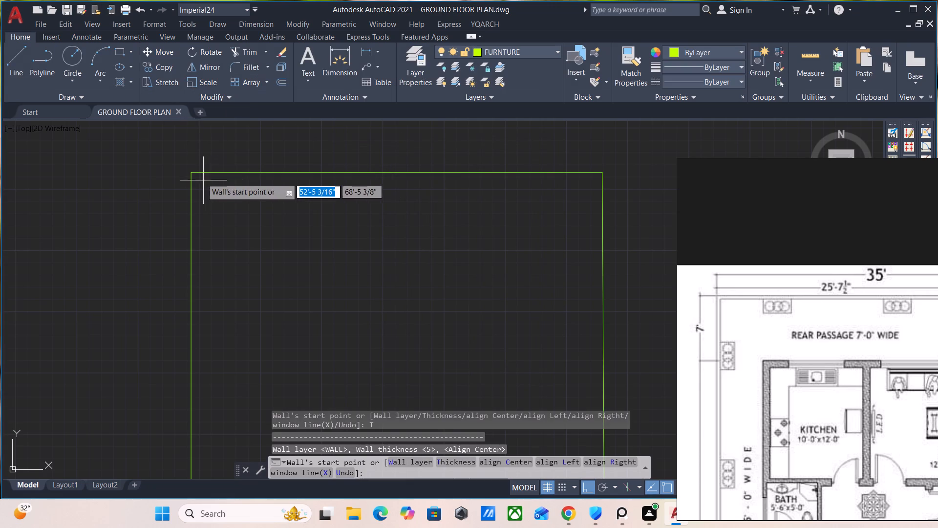
{"action": "left_click", "coordinate": [189, 173]}
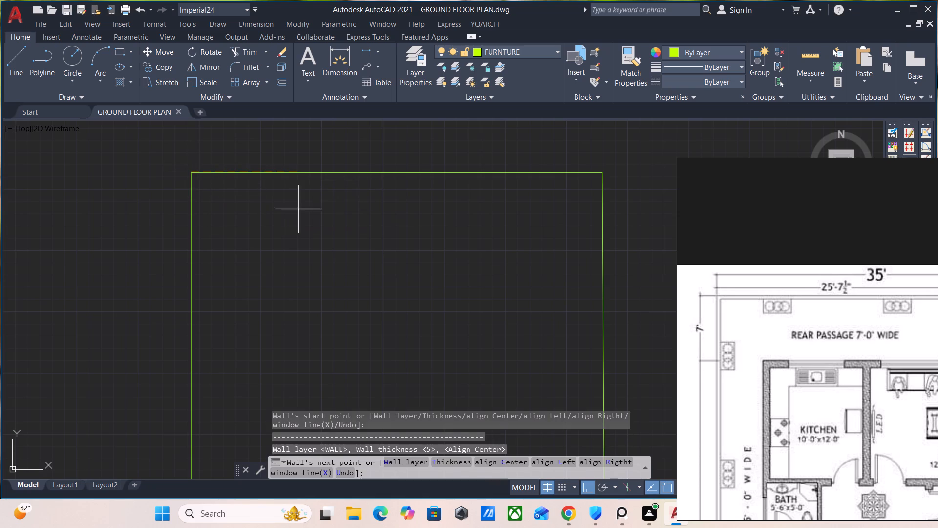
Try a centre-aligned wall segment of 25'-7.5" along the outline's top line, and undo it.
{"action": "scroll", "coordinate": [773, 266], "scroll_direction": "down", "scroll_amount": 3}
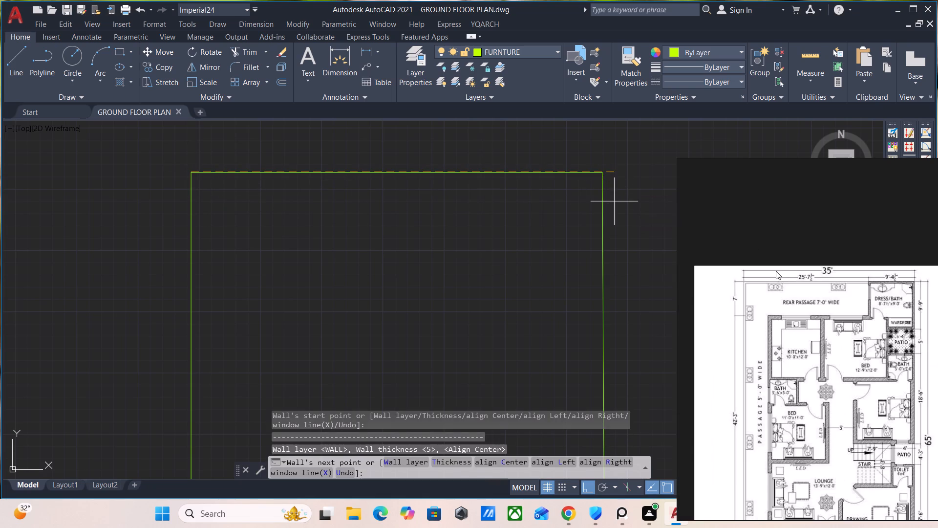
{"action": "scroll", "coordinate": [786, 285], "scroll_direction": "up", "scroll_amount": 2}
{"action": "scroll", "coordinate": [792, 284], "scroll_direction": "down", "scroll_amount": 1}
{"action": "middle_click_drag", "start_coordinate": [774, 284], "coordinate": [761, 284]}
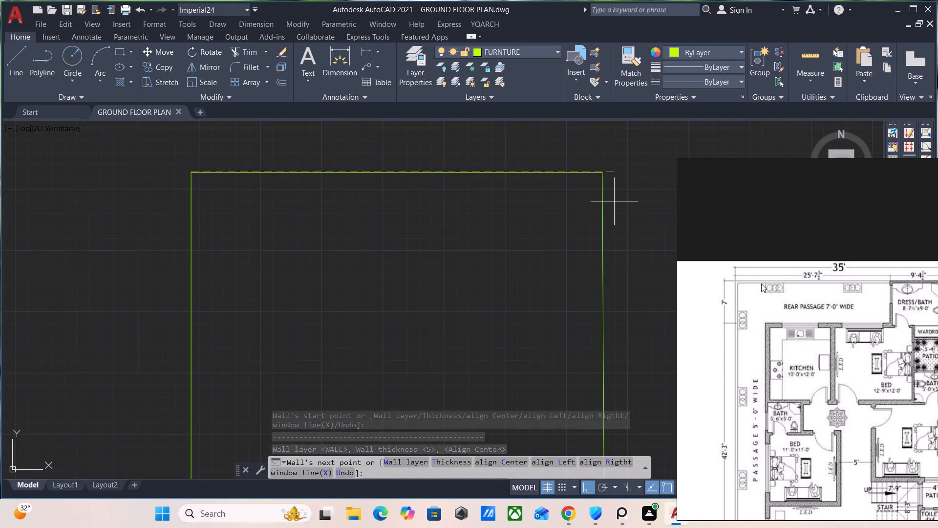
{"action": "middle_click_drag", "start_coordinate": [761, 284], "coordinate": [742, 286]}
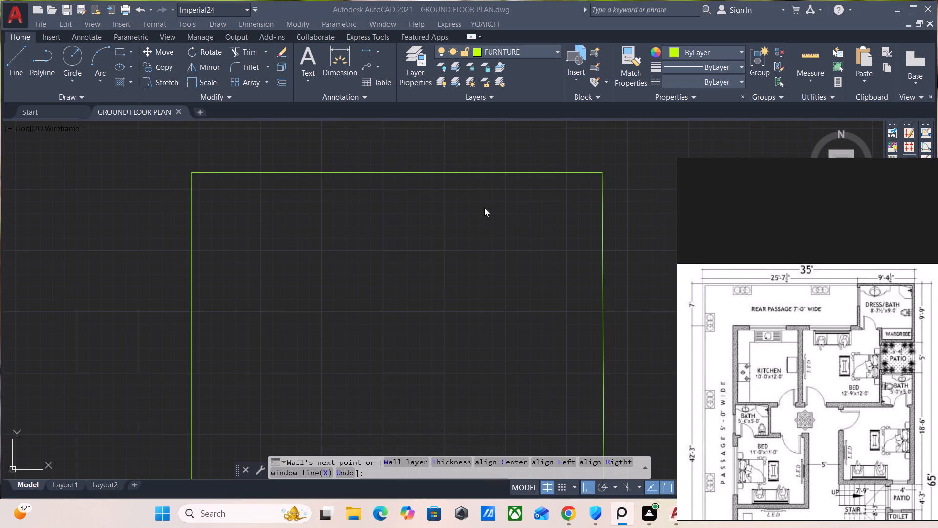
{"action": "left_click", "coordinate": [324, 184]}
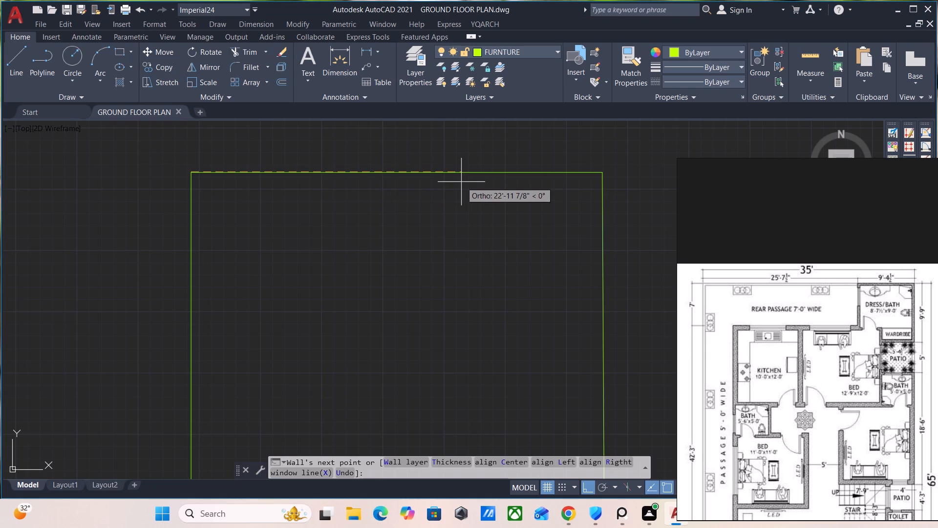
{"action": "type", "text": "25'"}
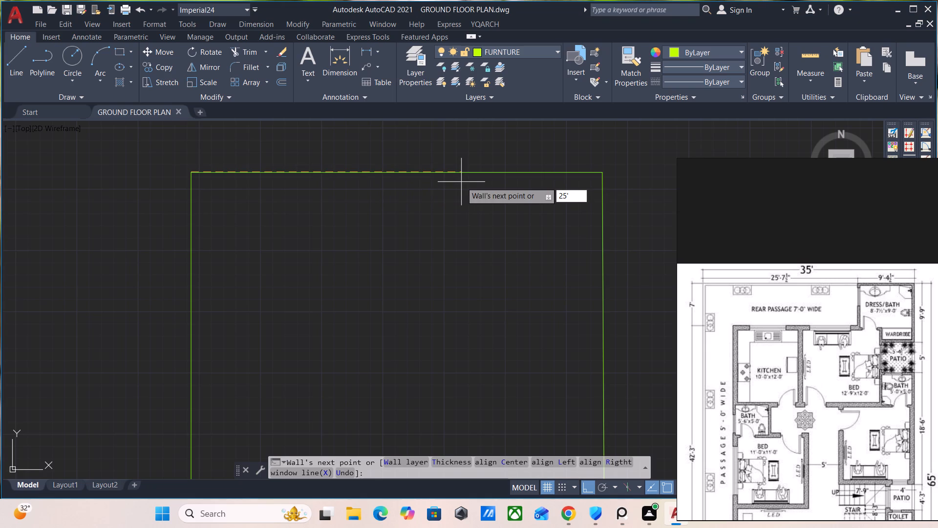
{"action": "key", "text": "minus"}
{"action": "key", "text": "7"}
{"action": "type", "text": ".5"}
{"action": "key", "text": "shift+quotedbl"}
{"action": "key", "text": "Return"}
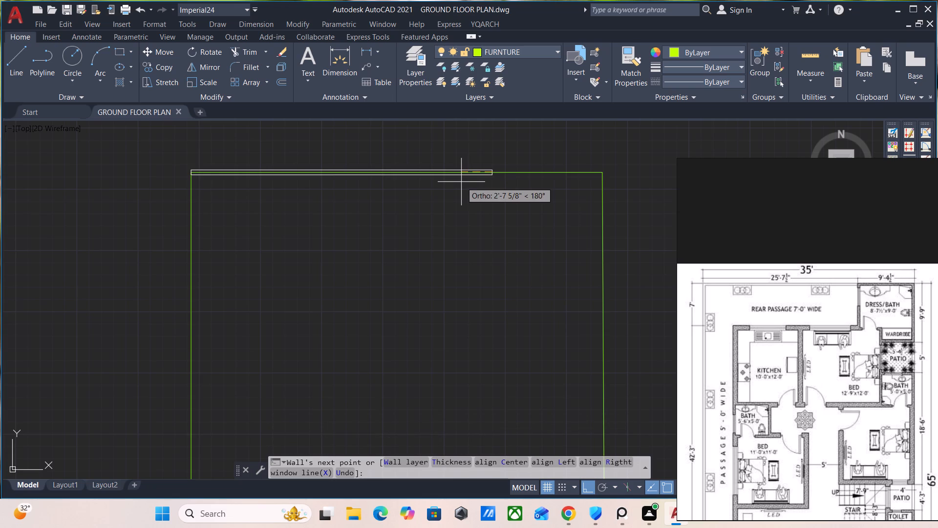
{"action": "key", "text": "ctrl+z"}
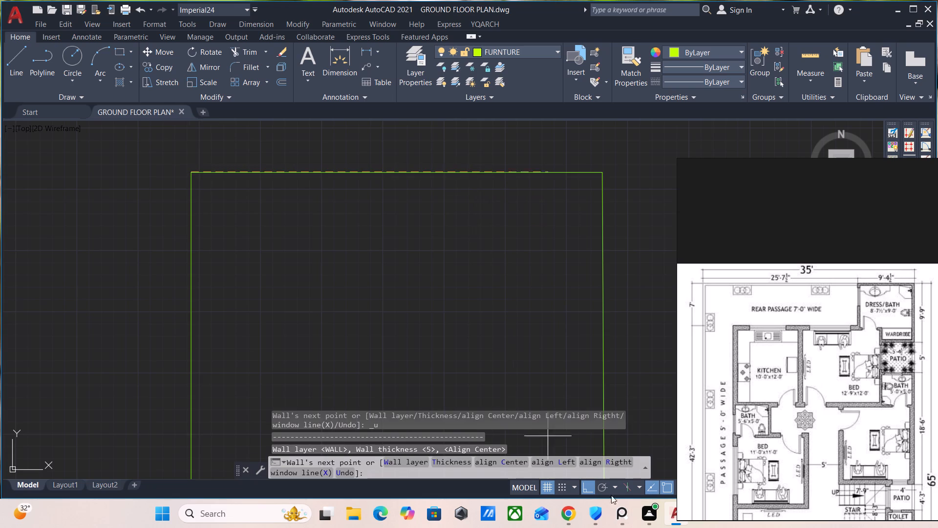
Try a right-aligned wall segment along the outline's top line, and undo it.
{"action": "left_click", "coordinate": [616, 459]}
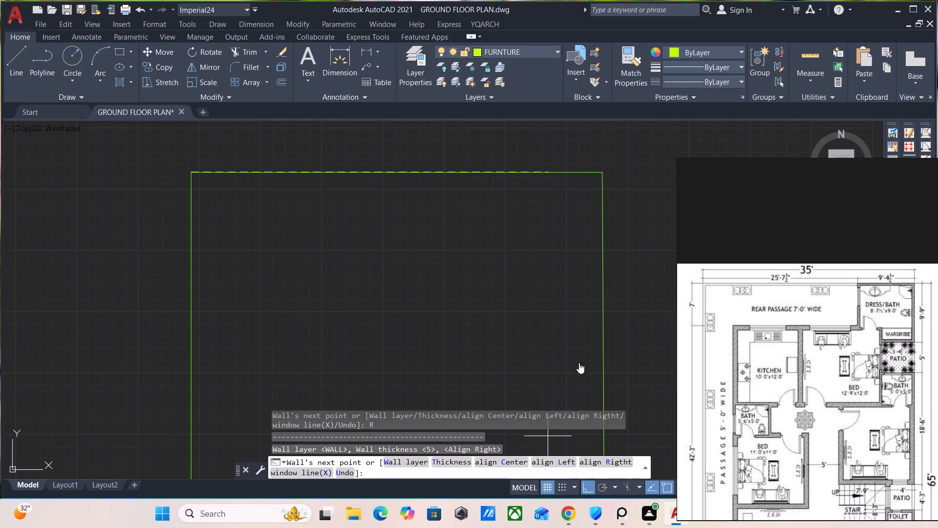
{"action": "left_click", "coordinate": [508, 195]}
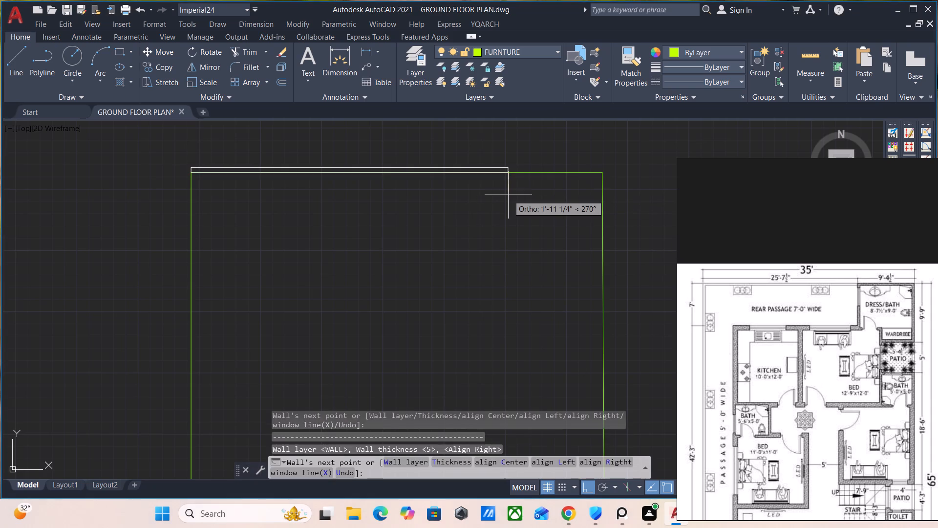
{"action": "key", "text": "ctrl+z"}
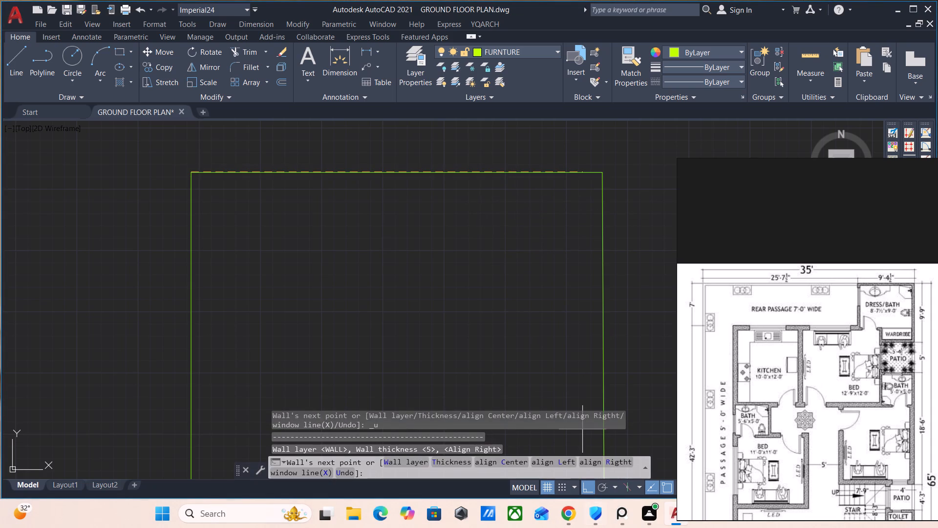
Draw a left-aligned wall 25'-7.5" long along the outline's top line from the upper-left corner, and end the wall command.
{"action": "left_click", "coordinate": [563, 462]}
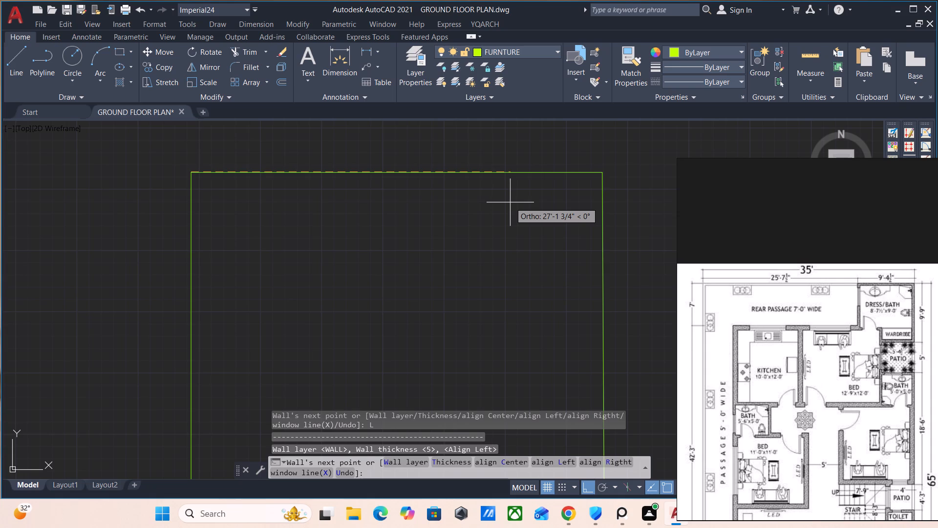
{"action": "type", "text": "25'"}
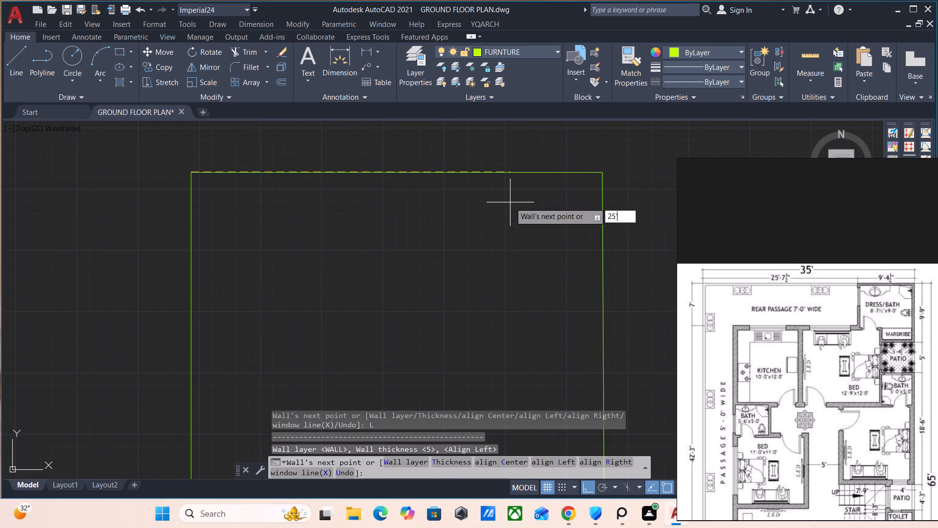
{"action": "key", "text": "minus"}
{"action": "type", "text": "7.5\""}
{"action": "key", "text": "Return"}
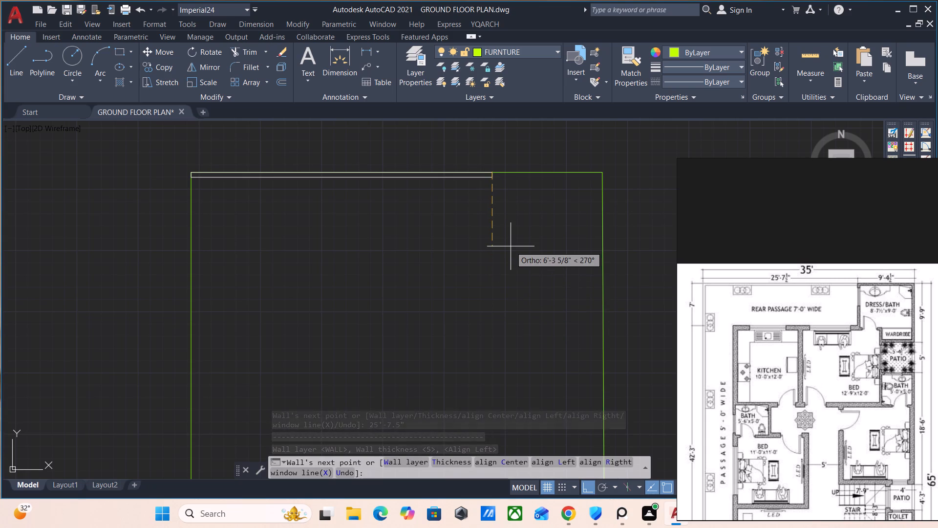
{"action": "key", "text": "Escape"}
Examine the reference plan's rear passage, side passage and kitchen for the wall layout and dimensions.
{"action": "scroll", "coordinate": [745, 364], "scroll_direction": "down", "scroll_amount": 2}
{"action": "middle_click_drag", "start_coordinate": [775, 428], "coordinate": [799, 300]}
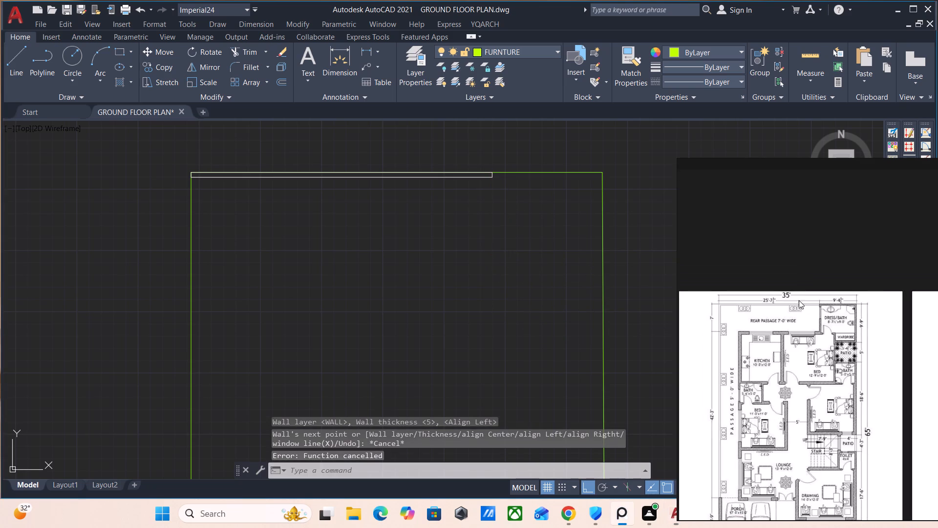
{"action": "middle_click_drag", "start_coordinate": [799, 300], "coordinate": [809, 272]}
{"action": "scroll", "coordinate": [817, 302], "scroll_direction": "up", "scroll_amount": 3}
{"action": "middle_click_drag", "start_coordinate": [751, 292], "coordinate": [793, 484]}
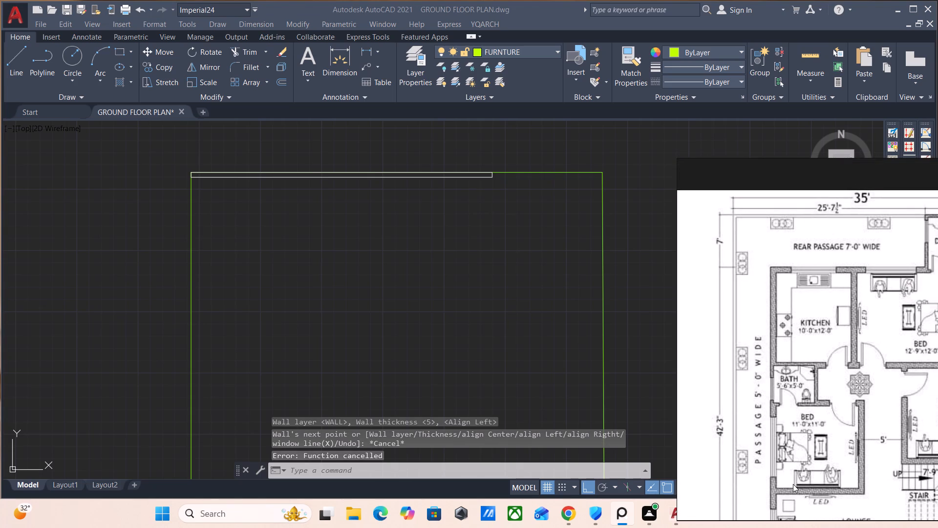
{"action": "middle_click_drag", "start_coordinate": [793, 484], "coordinate": [779, 461]}
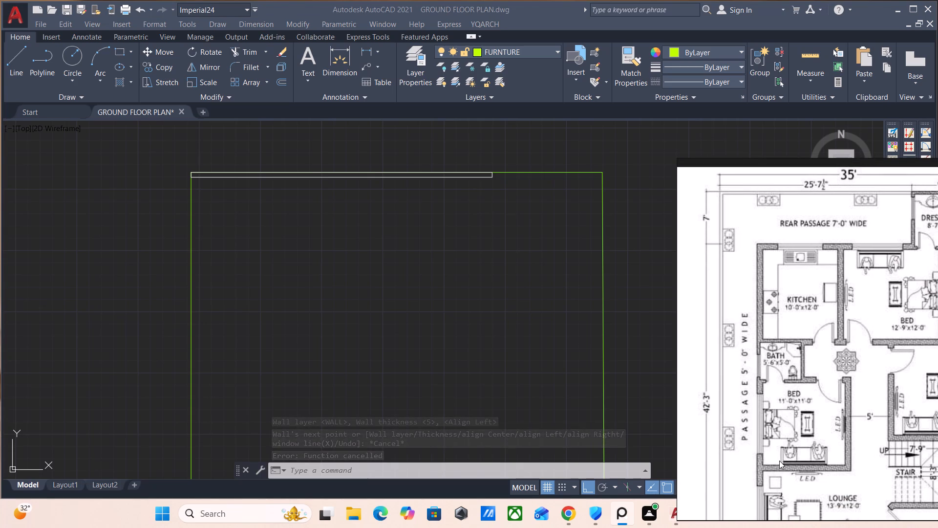
{"action": "middle_click_drag", "start_coordinate": [779, 461], "coordinate": [770, 461]}
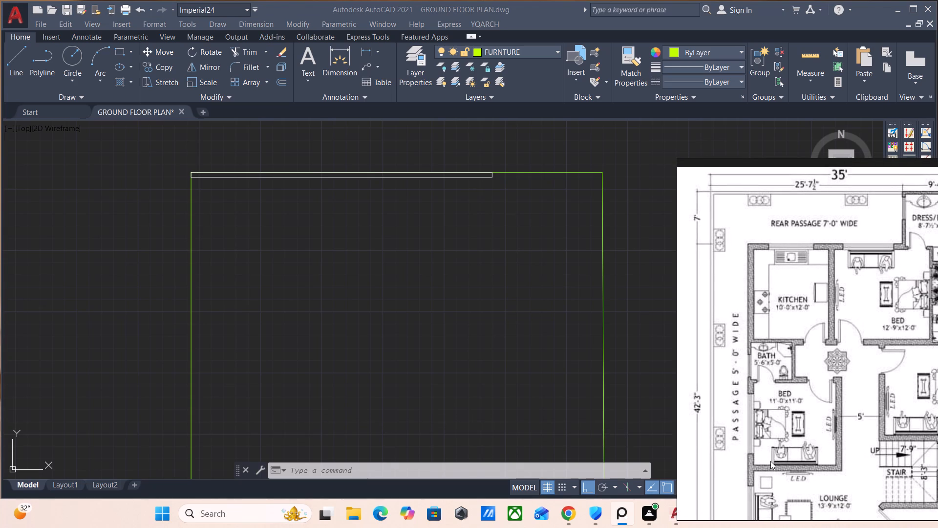
{"action": "middle_click_drag", "start_coordinate": [770, 461], "coordinate": [775, 462]}
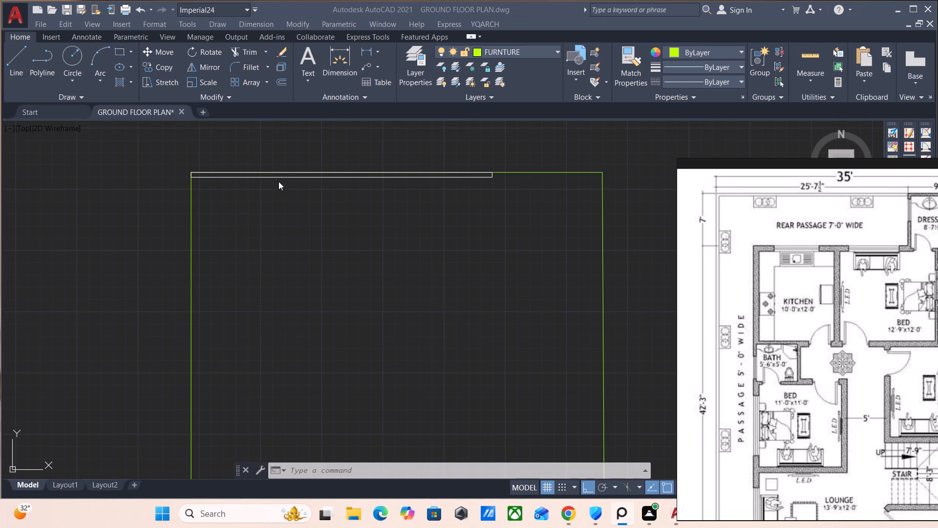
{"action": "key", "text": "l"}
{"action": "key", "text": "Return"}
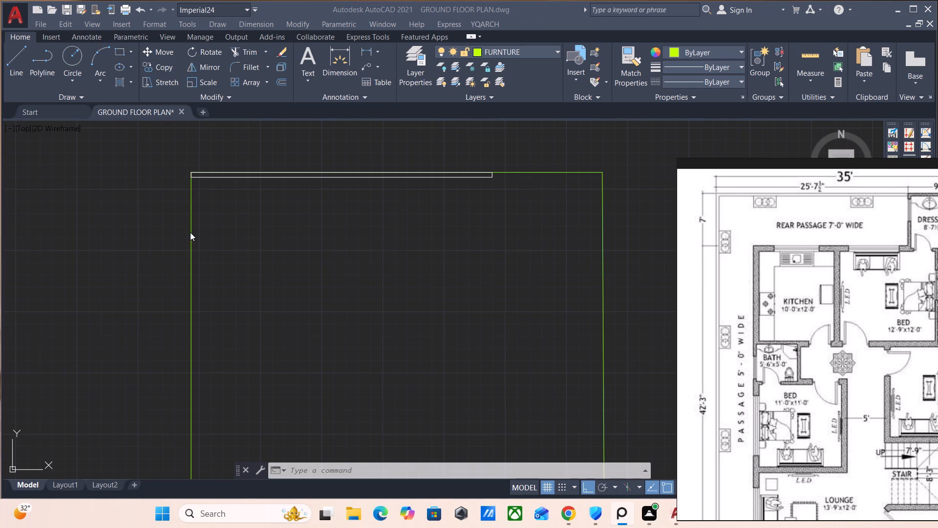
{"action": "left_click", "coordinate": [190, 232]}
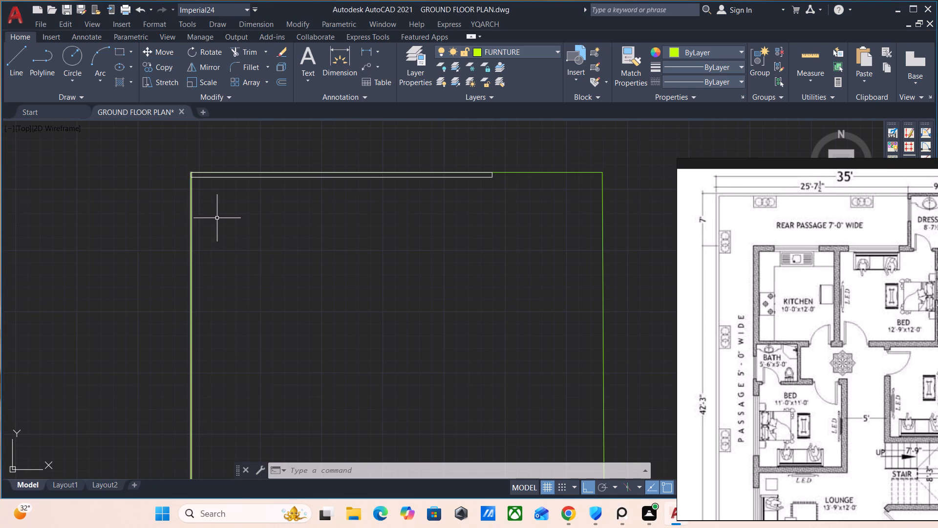
Draw a 7' wall down the outline's left line from the top wall's lower-left corner, undoing a left-aligned try in favour of right alignment.
{"action": "scroll", "coordinate": [202, 202], "scroll_direction": "up", "scroll_amount": 2}
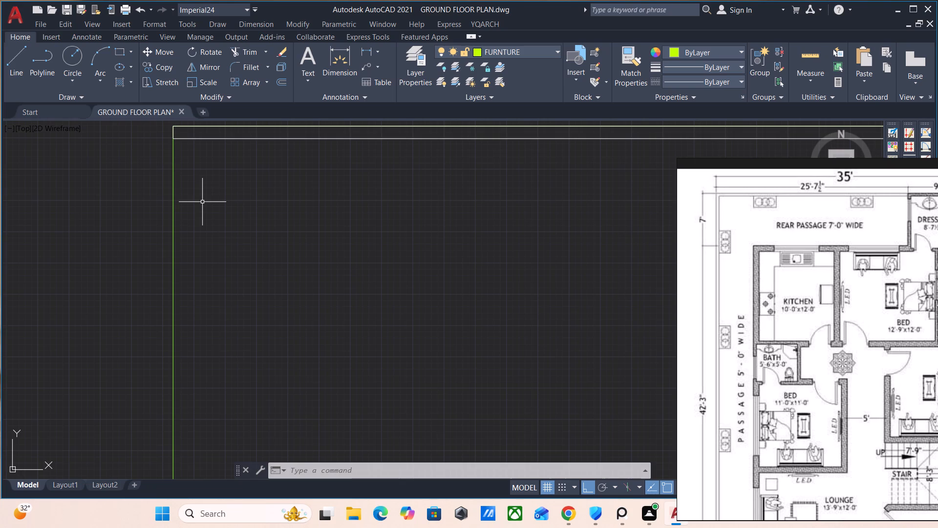
{"action": "scroll", "coordinate": [734, 298], "scroll_direction": "down", "scroll_amount": 2}
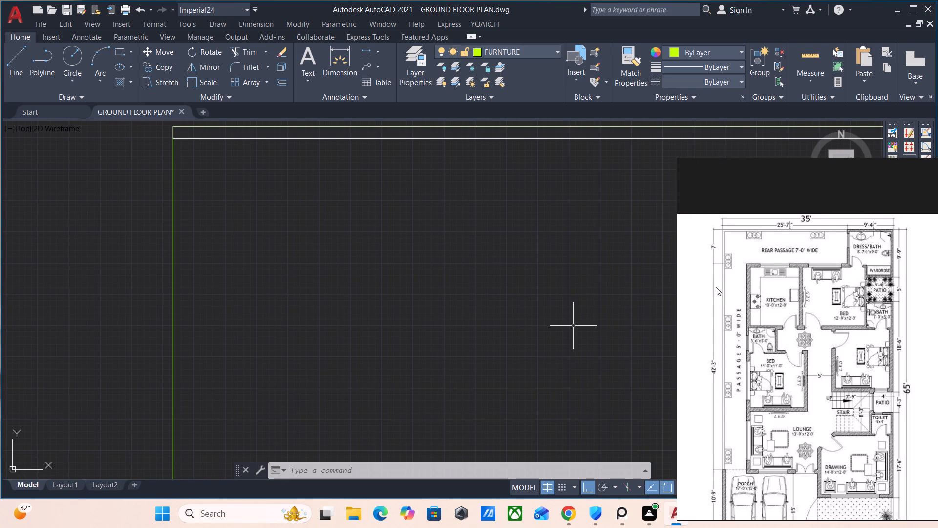
{"action": "scroll", "coordinate": [209, 258], "scroll_direction": "down", "scroll_amount": 1}
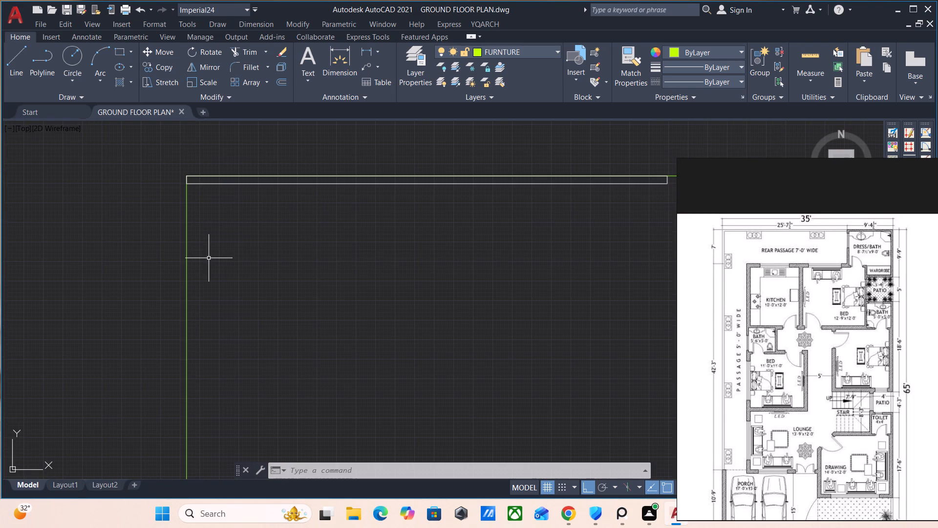
{"action": "type", "text": "WW"}
{"action": "key", "text": "Return"}
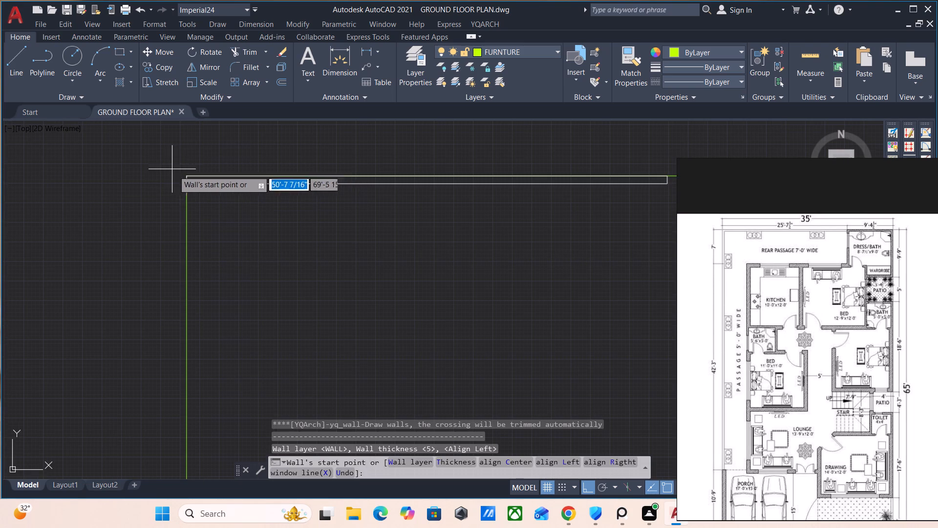
{"action": "scroll", "coordinate": [187, 185], "scroll_direction": "up", "scroll_amount": 1}
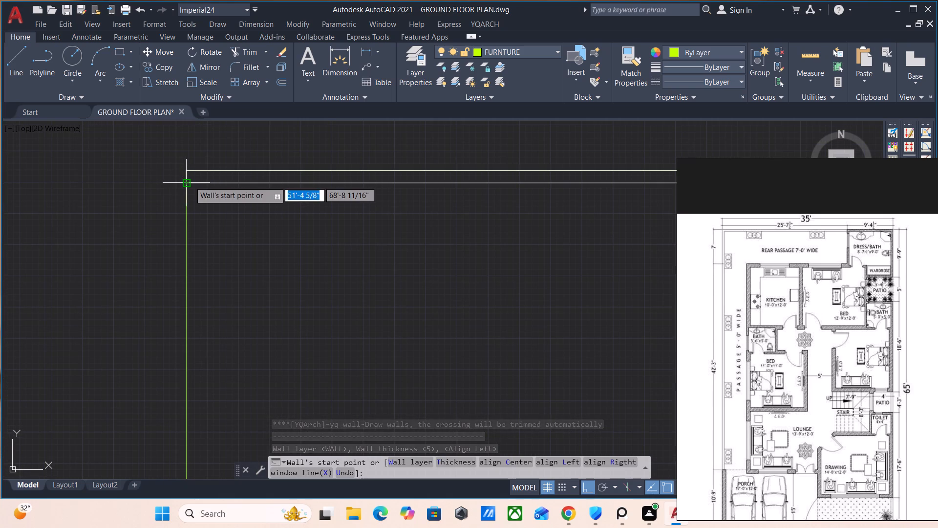
{"action": "left_click_drag", "start_coordinate": [190, 181], "coordinate": [190, 192]}
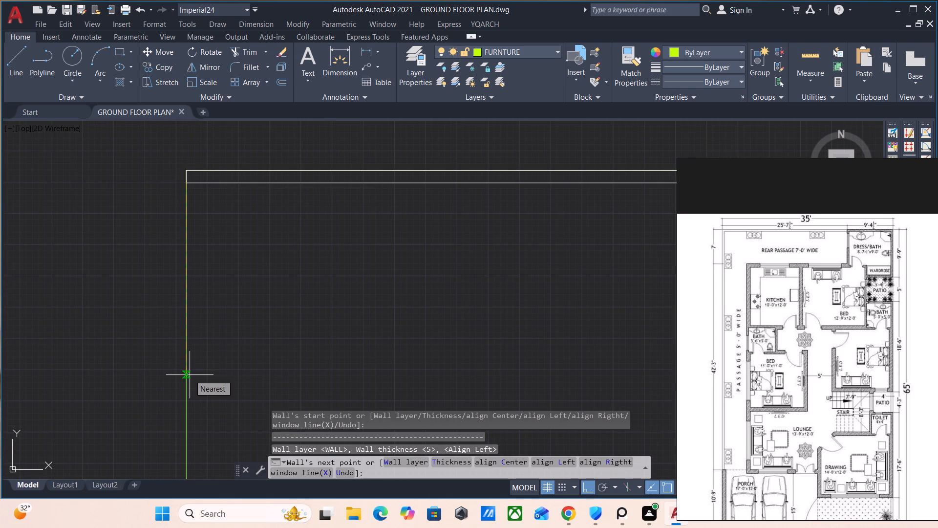
{"action": "type", "text": "7'"}
{"action": "key", "text": "Return"}
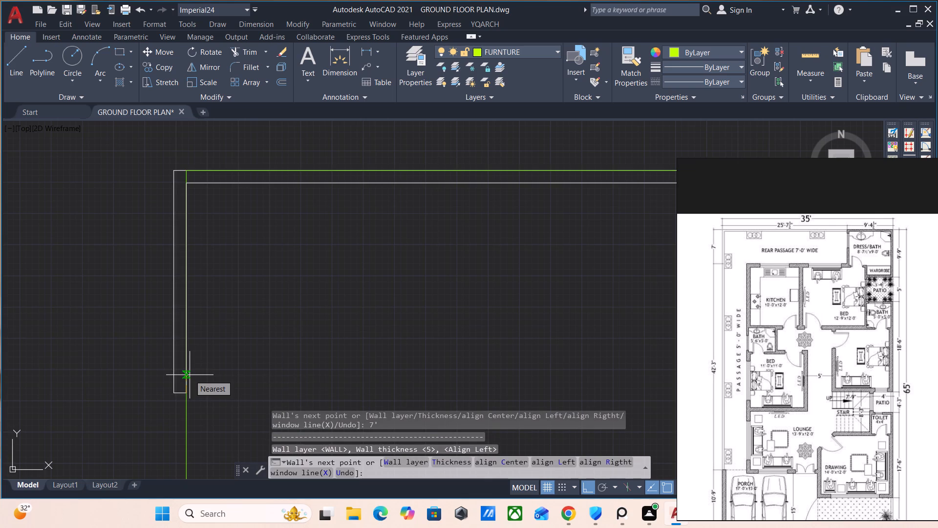
{"action": "key", "text": "ctrl+z"}
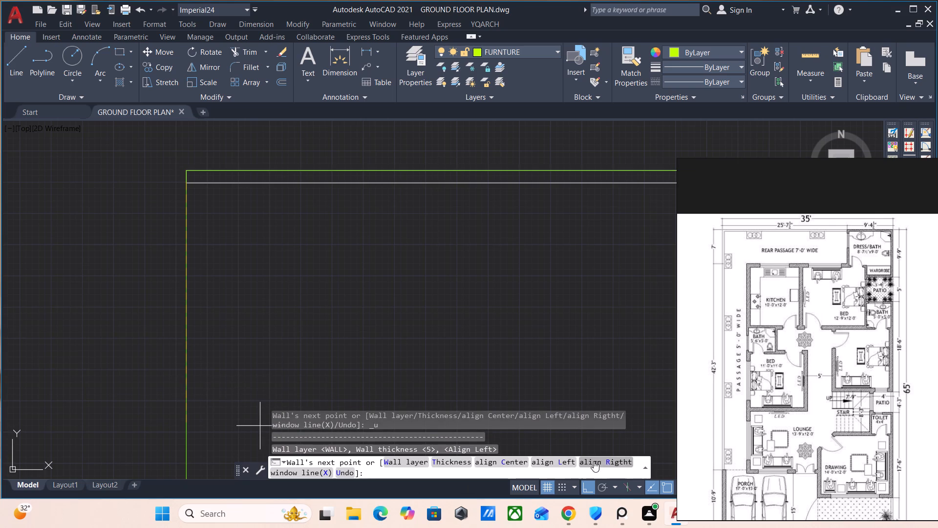
{"action": "left_click", "coordinate": [619, 460]}
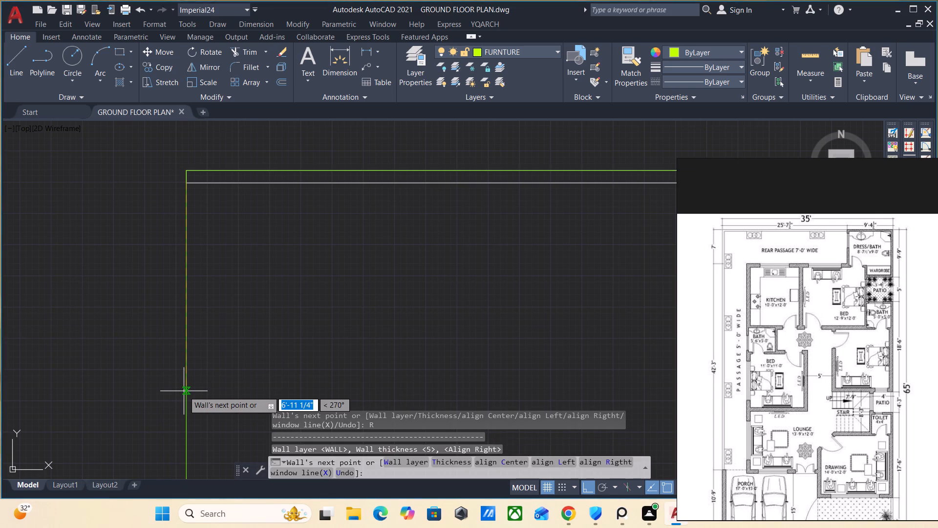
{"action": "type", "text": "7'"}
{"action": "key", "text": "Return"}
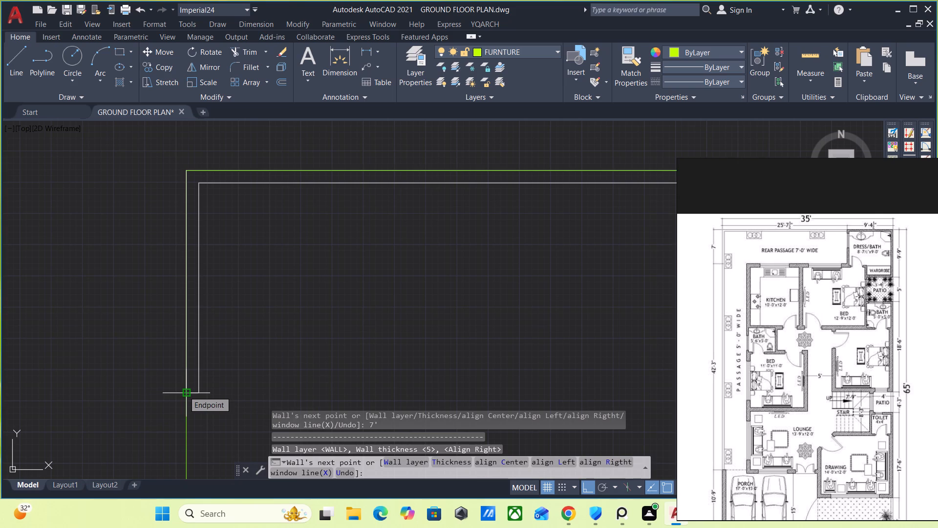
Continue the right-aligned 5-inch wall another 42'-3" down the outline's left line, following the reference, and end the wall command.
{"action": "scroll", "coordinate": [184, 395], "scroll_direction": "down", "scroll_amount": 2}
{"action": "middle_click_drag", "start_coordinate": [186, 396], "coordinate": [215, 233]}
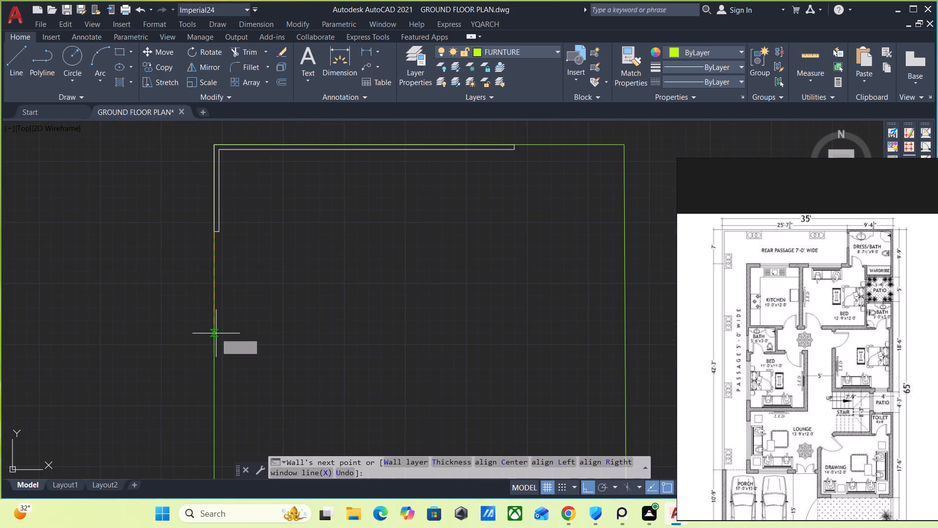
{"action": "scroll", "coordinate": [640, 443], "scroll_direction": "up", "scroll_amount": 2}
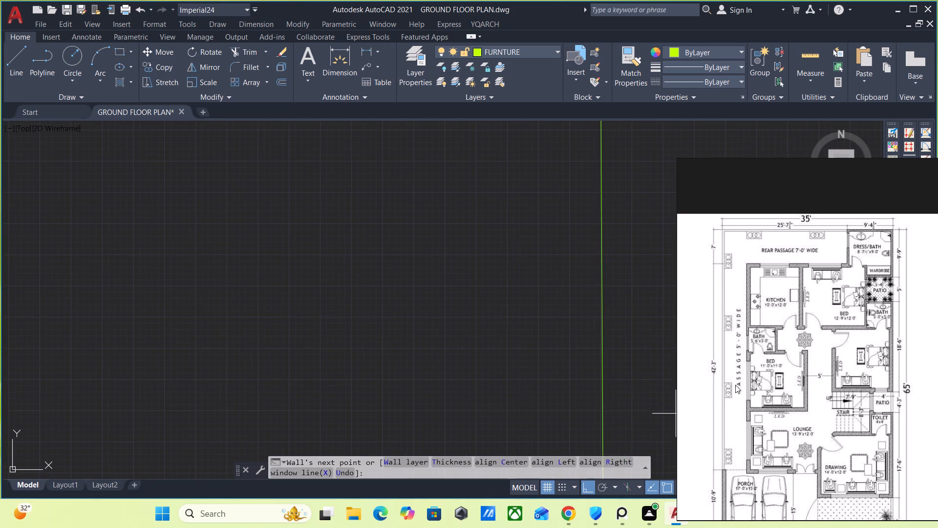
{"action": "scroll", "coordinate": [739, 382], "scroll_direction": "up", "scroll_amount": 4}
{"action": "middle_click_drag", "start_coordinate": [717, 379], "coordinate": [817, 391]}
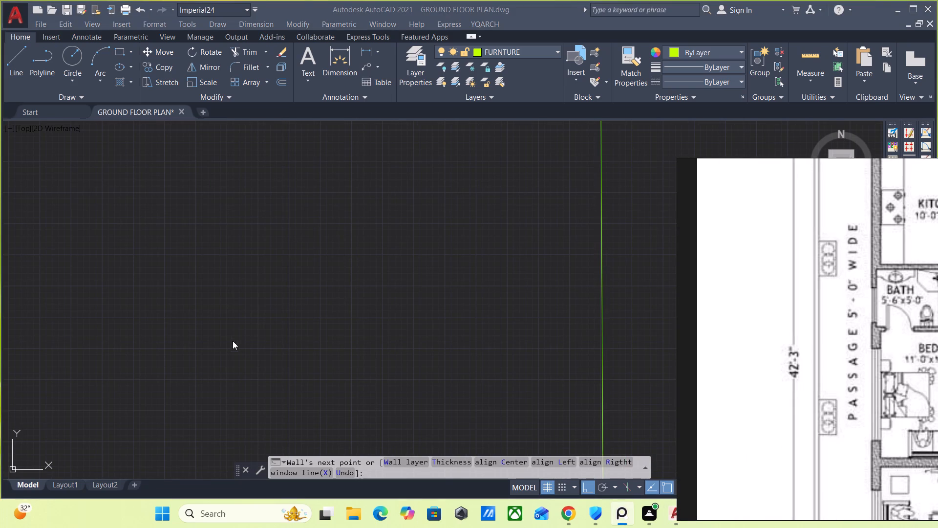
{"action": "left_click", "coordinate": [213, 347]}
{"action": "scroll", "coordinate": [213, 347], "scroll_direction": "down", "scroll_amount": 3}
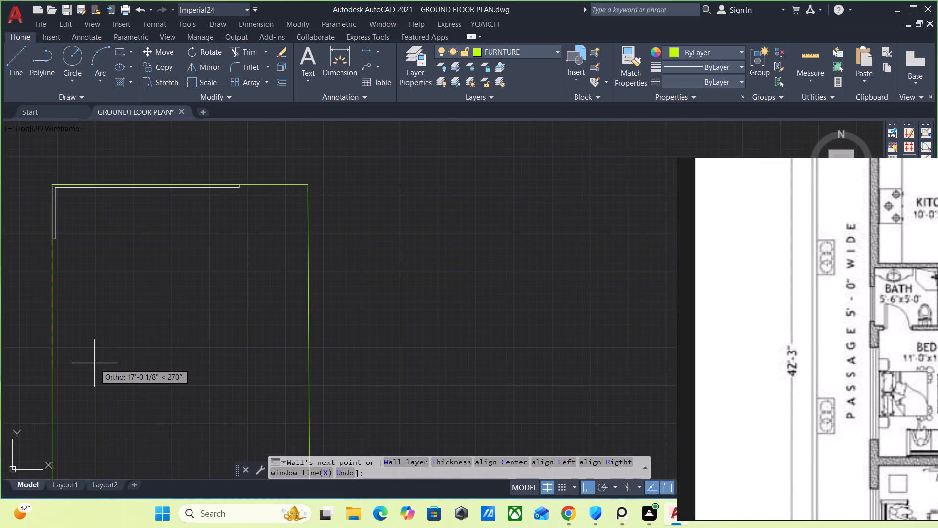
{"action": "type", "text": "42'"}
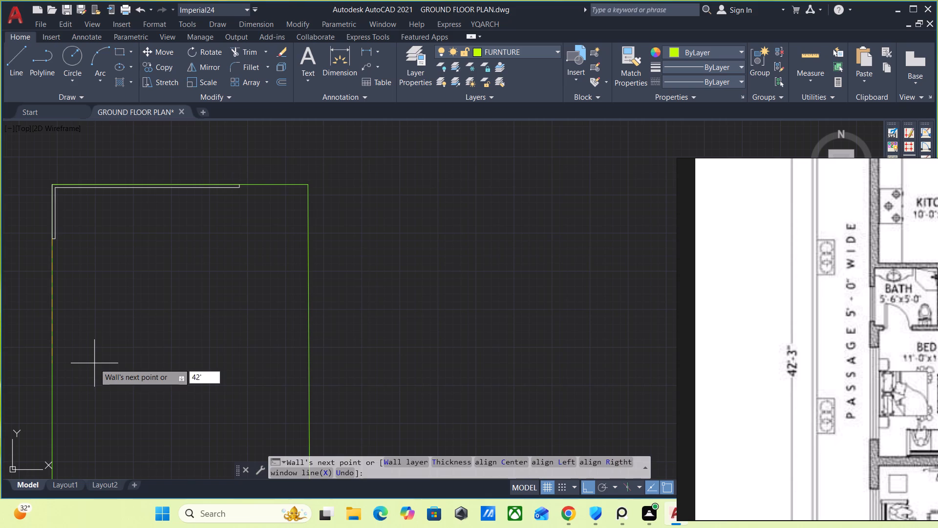
{"action": "key", "text": "minus"}
{"action": "type", "text": "3\""}
{"action": "key", "text": "Return"}
{"action": "scroll", "coordinate": [107, 378], "scroll_direction": "down", "scroll_amount": 2}
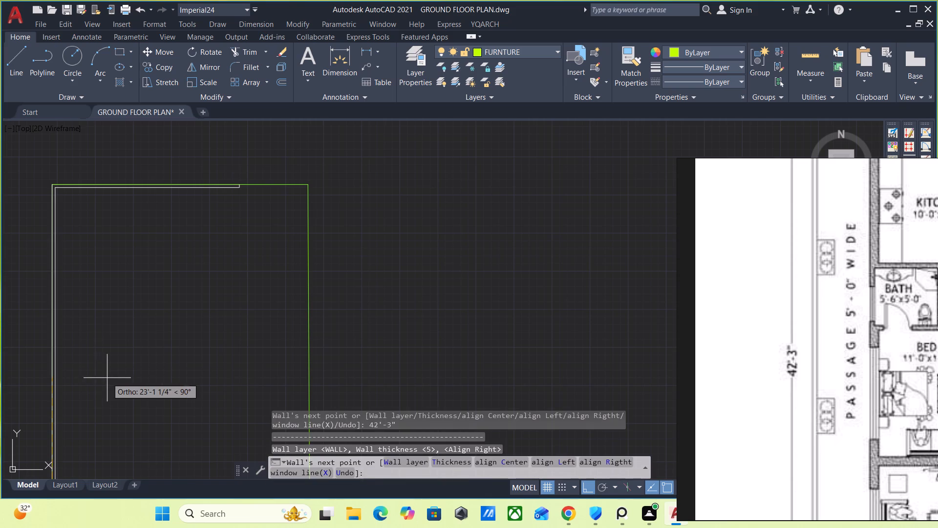
{"action": "middle_click_drag", "start_coordinate": [113, 374], "coordinate": [135, 304]}
{"action": "scroll", "coordinate": [764, 337], "scroll_direction": "down", "scroll_amount": 2}
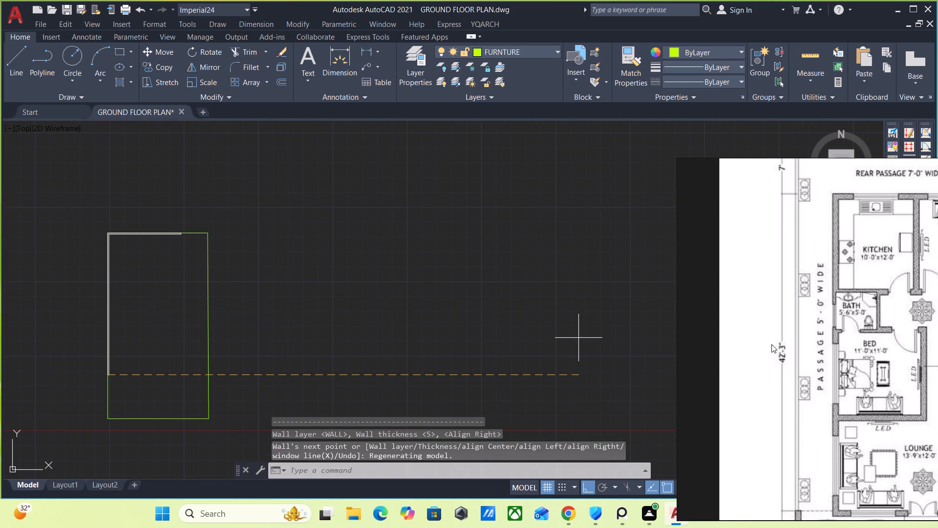
{"action": "scroll", "coordinate": [802, 400], "scroll_direction": "down", "scroll_amount": 1}
{"action": "middle_click_drag", "start_coordinate": [806, 443], "coordinate": [808, 348]}
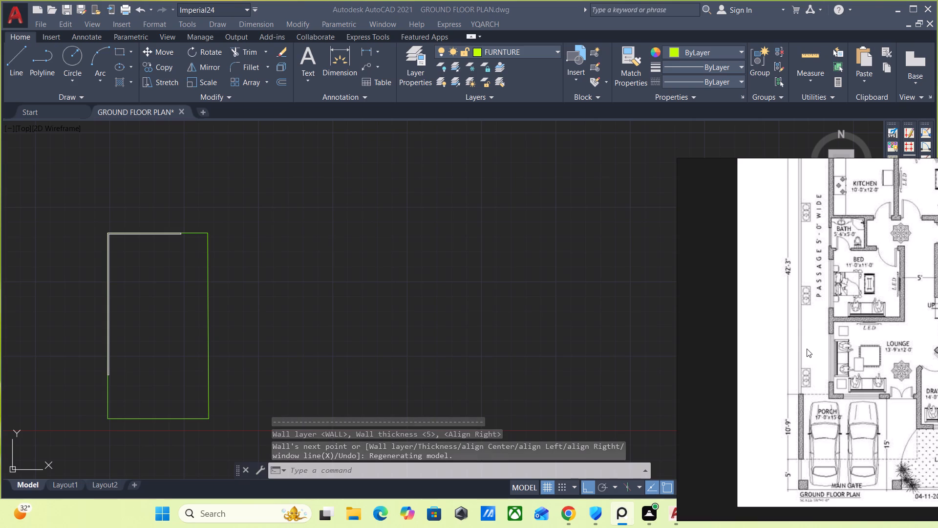
{"action": "left_click", "coordinate": [125, 380]}
{"action": "scroll", "coordinate": [125, 378], "scroll_direction": "up", "scroll_amount": 1}
{"action": "key", "text": "Escape"}
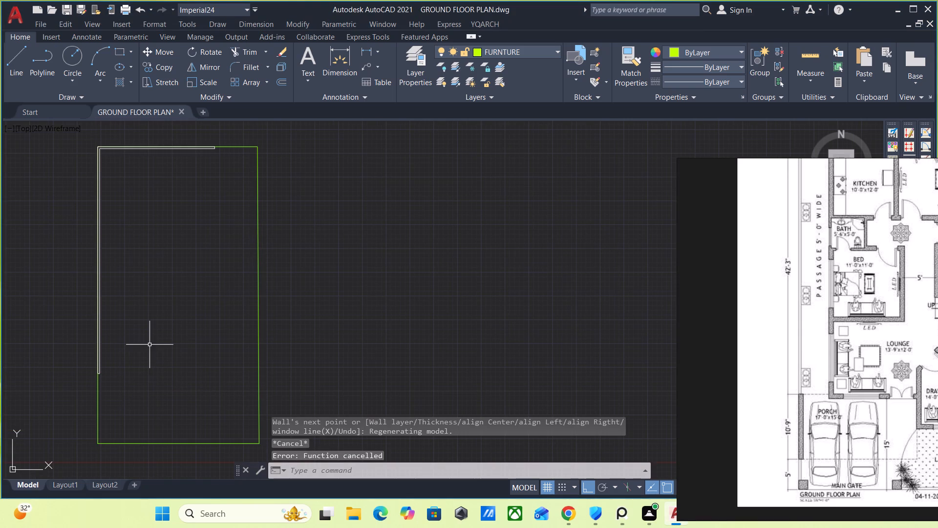
Draw the porch's 9-inch-thick, right-aligned side wall 10'-9" down the outline's left line from the 5-inch wall's end, and end the wall command.
{"action": "scroll", "coordinate": [789, 408], "scroll_direction": "up", "scroll_amount": 4}
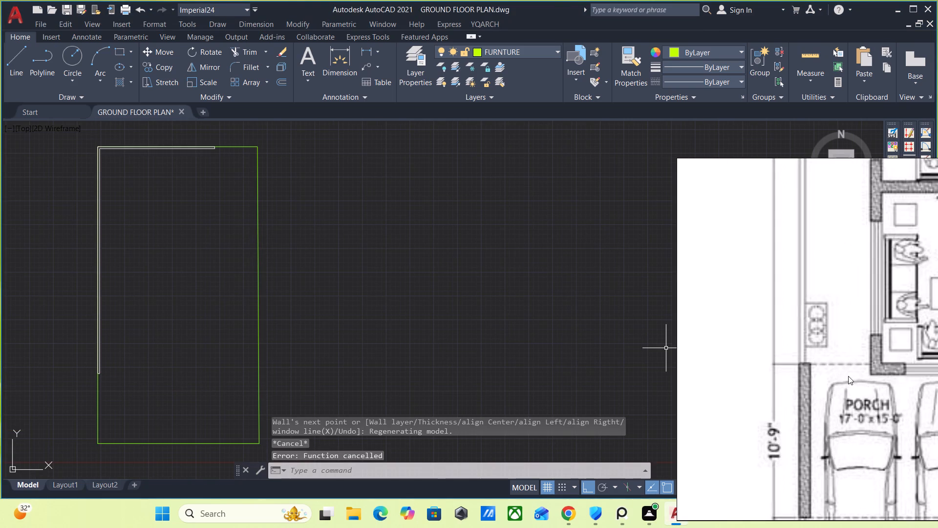
{"action": "scroll", "coordinate": [846, 397], "scroll_direction": "down", "scroll_amount": 3}
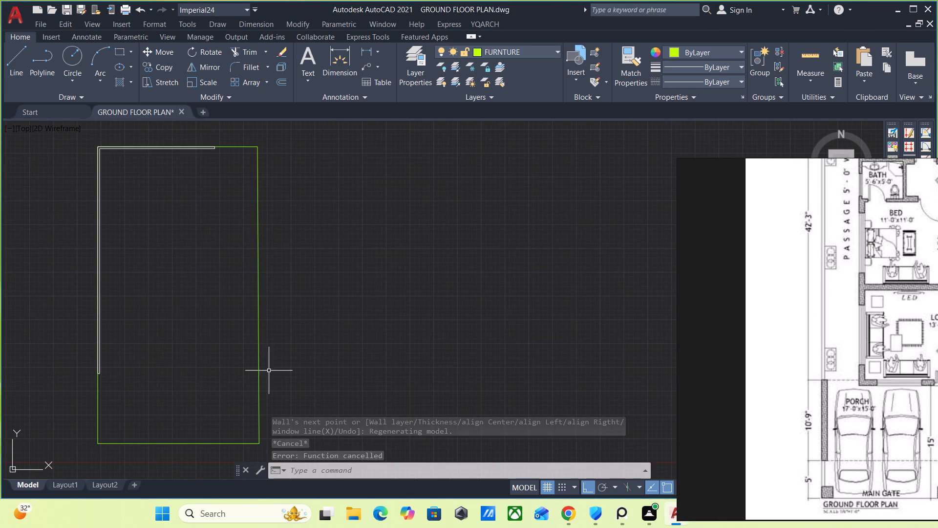
{"action": "middle_click_drag", "start_coordinate": [165, 402], "coordinate": [348, 345]}
{"action": "scroll", "coordinate": [319, 340], "scroll_direction": "up", "scroll_amount": 2}
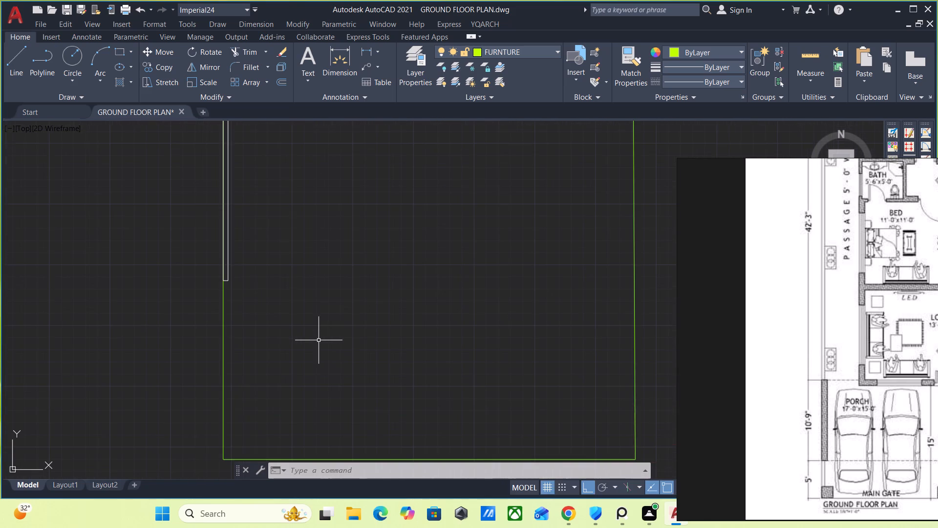
{"action": "type", "text": "WW"}
{"action": "key", "text": "Return"}
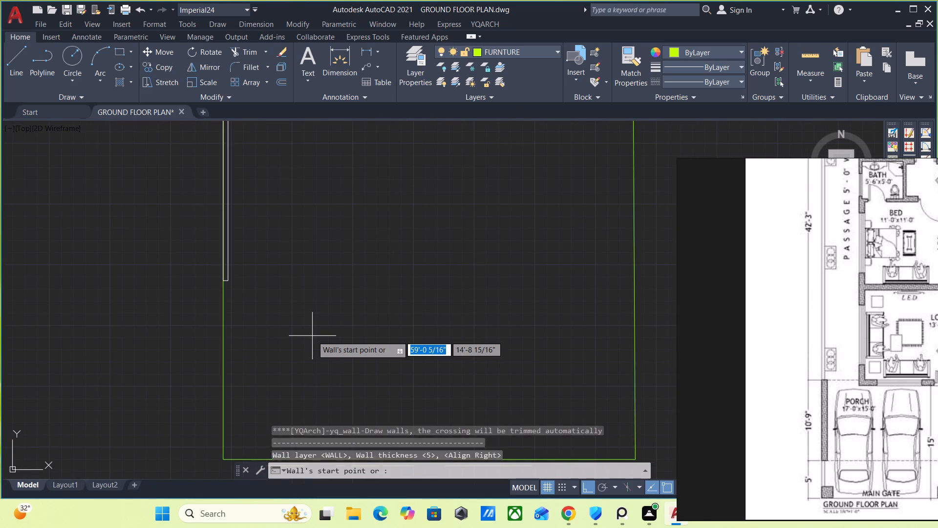
{"action": "left_click", "coordinate": [463, 461]}
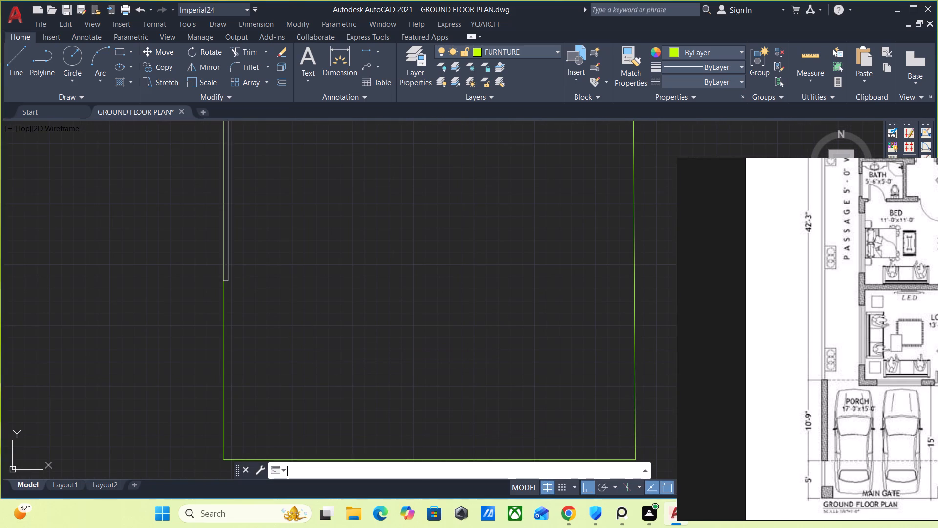
{"action": "left_click", "coordinate": [492, 320]}
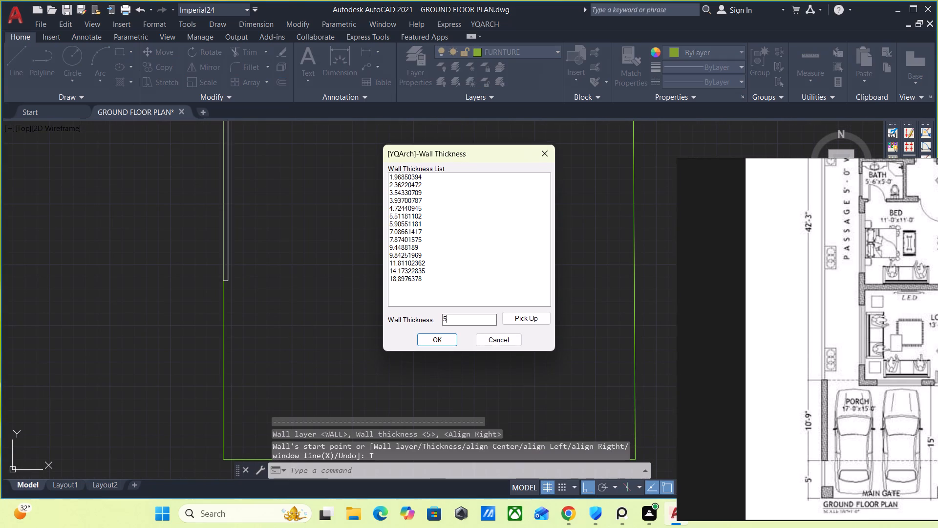
{"action": "key", "text": "BackSpace"}
{"action": "key", "text": "9"}
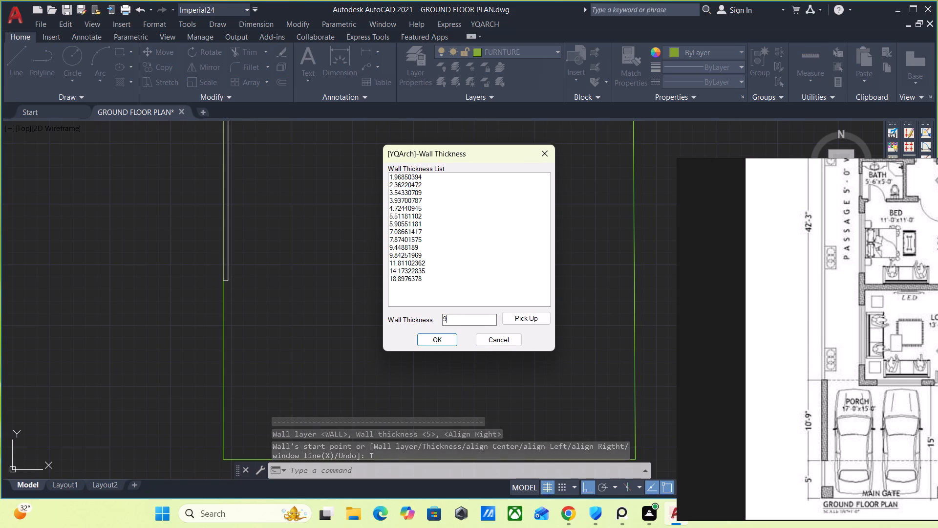
{"action": "left_click", "coordinate": [442, 340]}
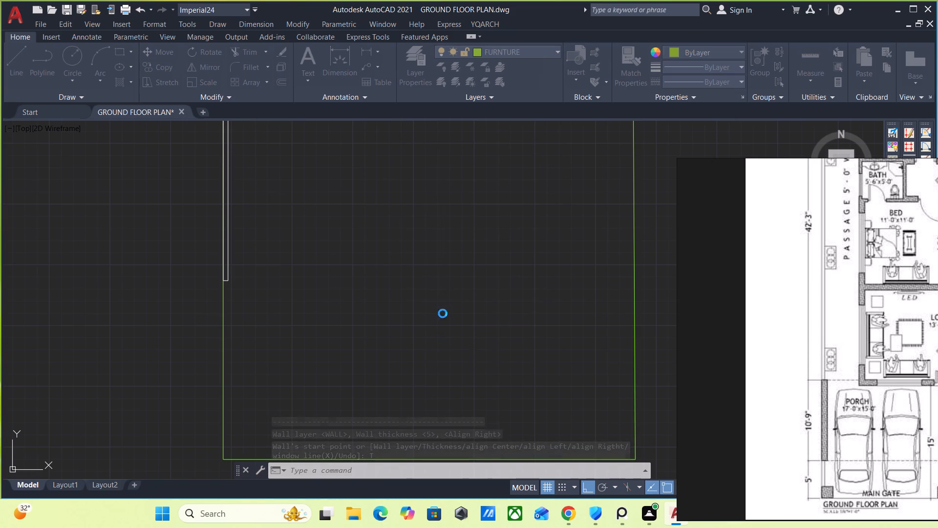
{"action": "left_click", "coordinate": [223, 279]}
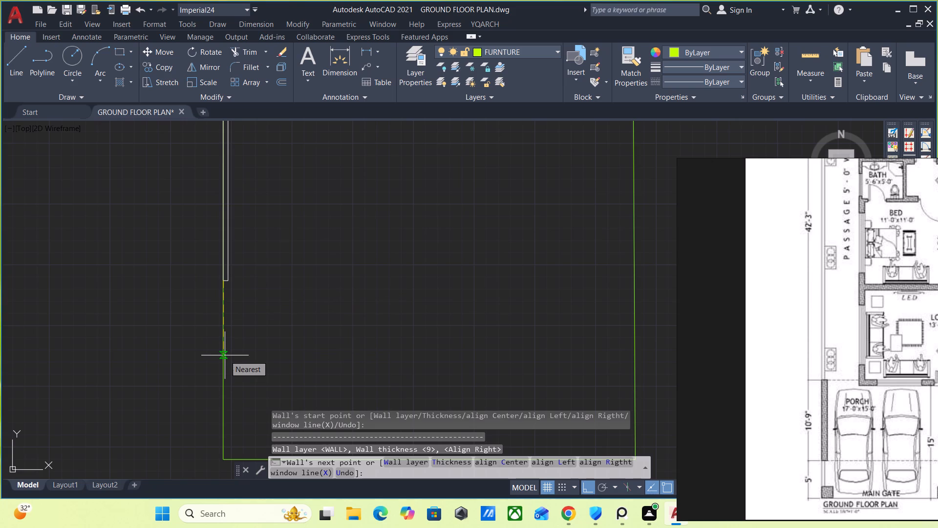
{"action": "type", "text": "10"}
{"action": "type", "text": "'-"}
{"action": "type", "text": "9\""}
{"action": "key", "text": "Return"}
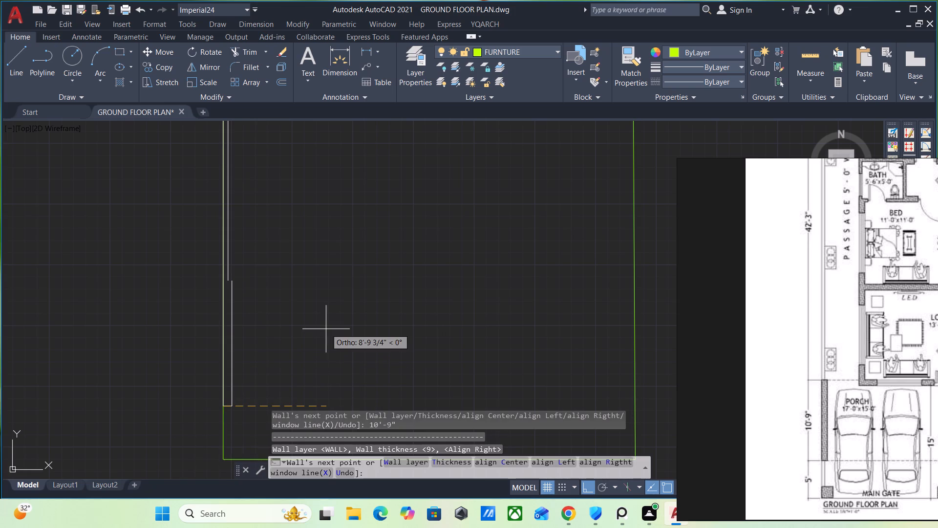
{"action": "key", "text": "Escape"}
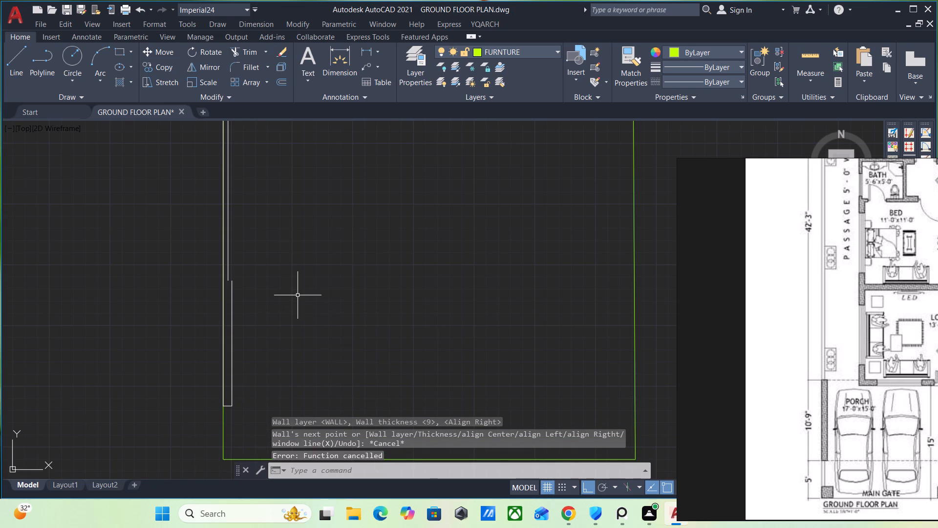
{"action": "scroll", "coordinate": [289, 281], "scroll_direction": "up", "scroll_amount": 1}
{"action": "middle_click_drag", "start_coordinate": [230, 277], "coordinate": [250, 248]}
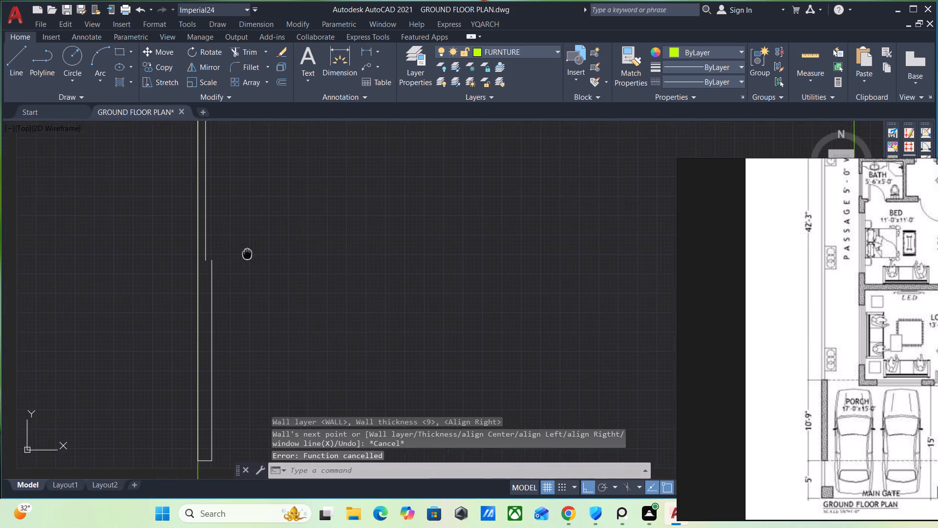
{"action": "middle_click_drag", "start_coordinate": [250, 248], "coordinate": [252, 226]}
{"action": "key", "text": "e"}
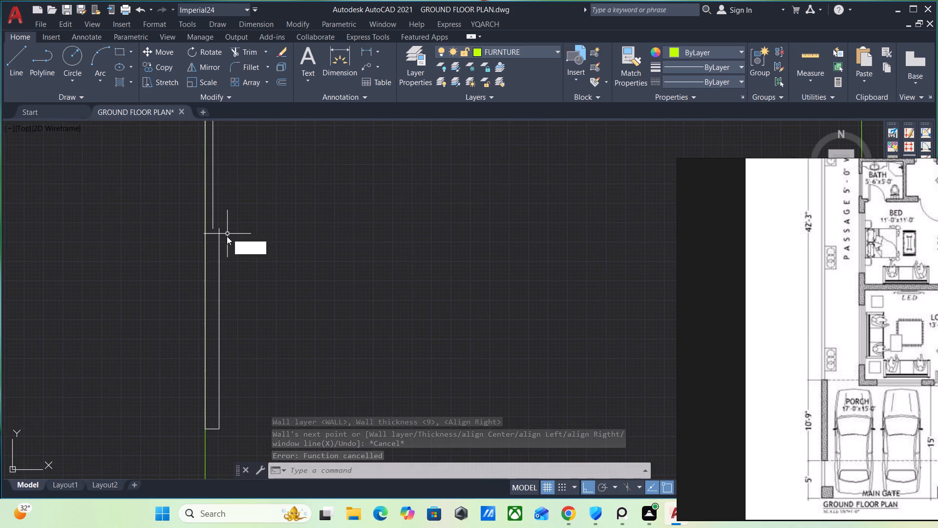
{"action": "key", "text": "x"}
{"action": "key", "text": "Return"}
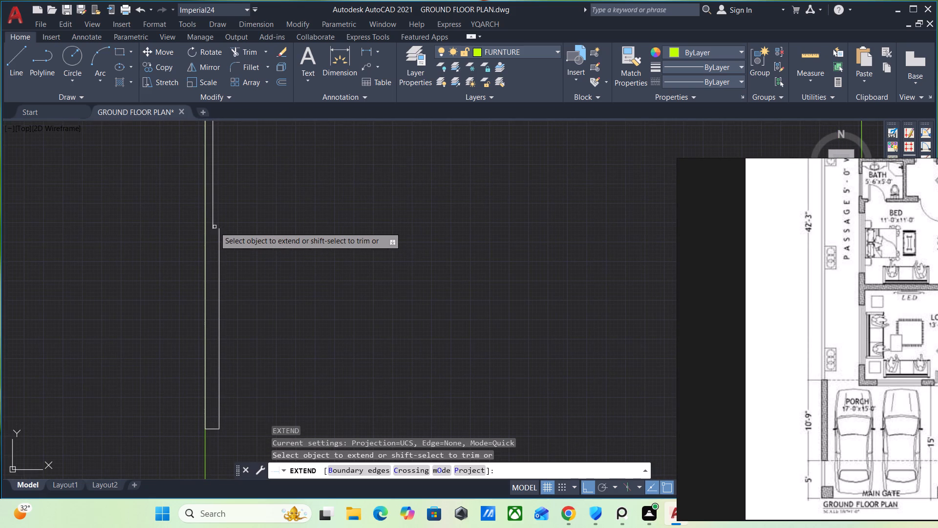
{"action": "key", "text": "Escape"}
Draw a 5-inch-thick, right-aligned wall 5' down the outline's left line from the porch wall's lower end, and end the wall command.
{"action": "scroll", "coordinate": [282, 254], "scroll_direction": "down", "scroll_amount": 2}
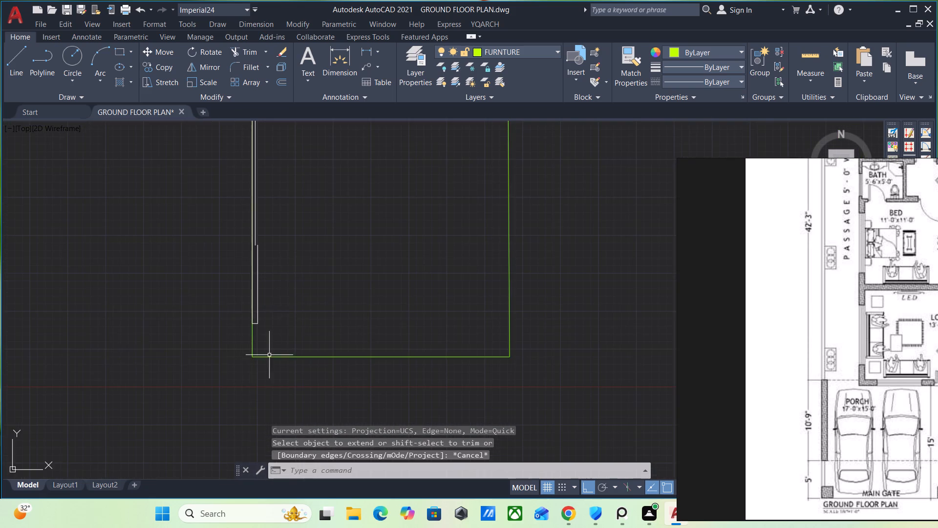
{"action": "middle_click_drag", "start_coordinate": [274, 355], "coordinate": [283, 331]}
{"action": "scroll", "coordinate": [276, 314], "scroll_direction": "up", "scroll_amount": 2}
{"action": "type", "text": "WW"}
{"action": "key", "text": "Return"}
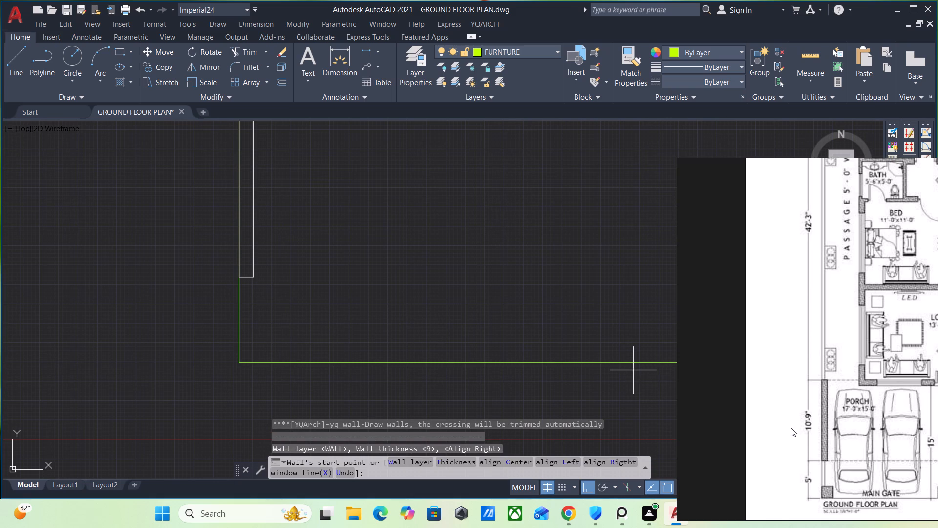
{"action": "scroll", "coordinate": [826, 438], "scroll_direction": "up", "scroll_amount": 1}
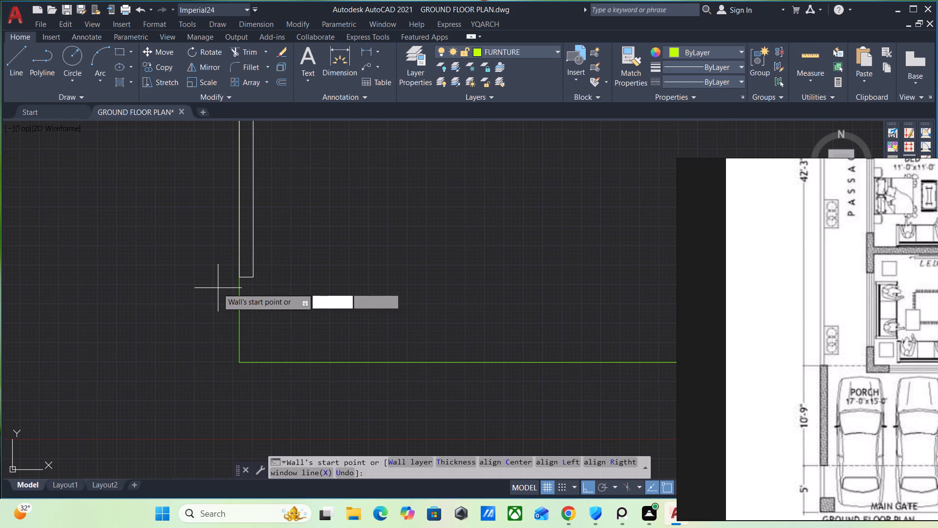
{"action": "left_click", "coordinate": [450, 460]}
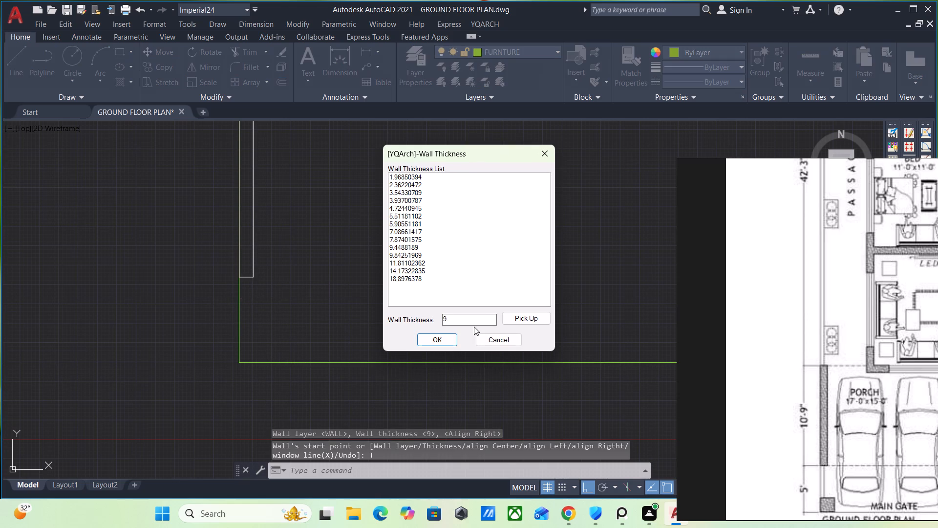
{"action": "left_click", "coordinate": [474, 321]}
{"action": "key", "text": "BackSpace"}
{"action": "key", "text": "5"}
{"action": "left_click", "coordinate": [447, 344]}
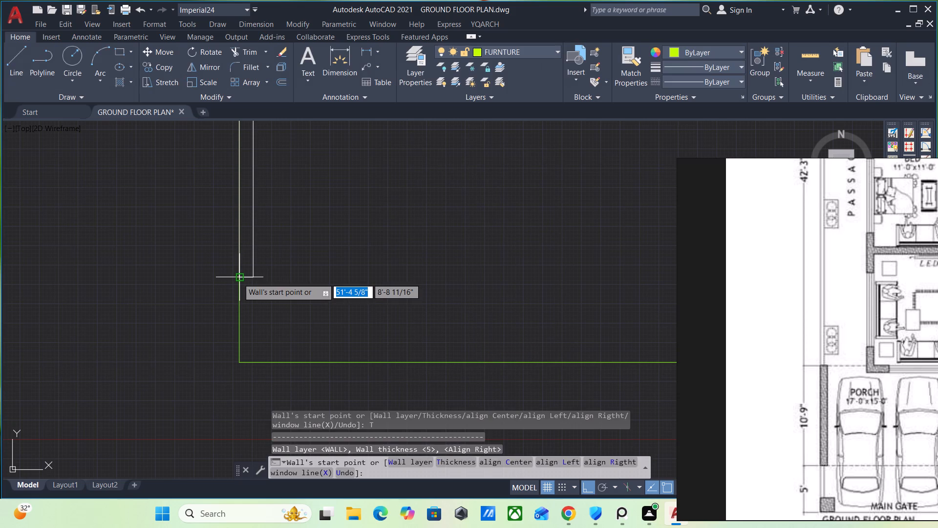
{"action": "left_click", "coordinate": [238, 277]}
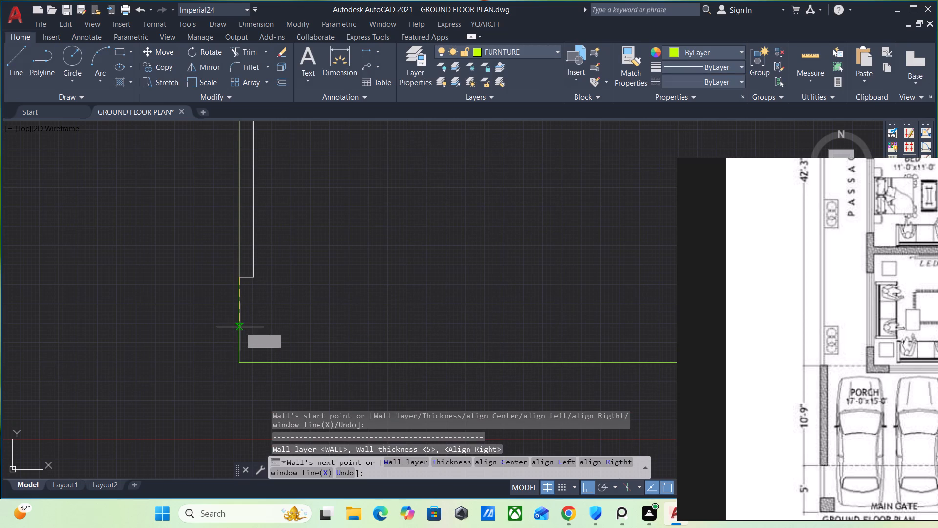
{"action": "type", "text": "5'"}
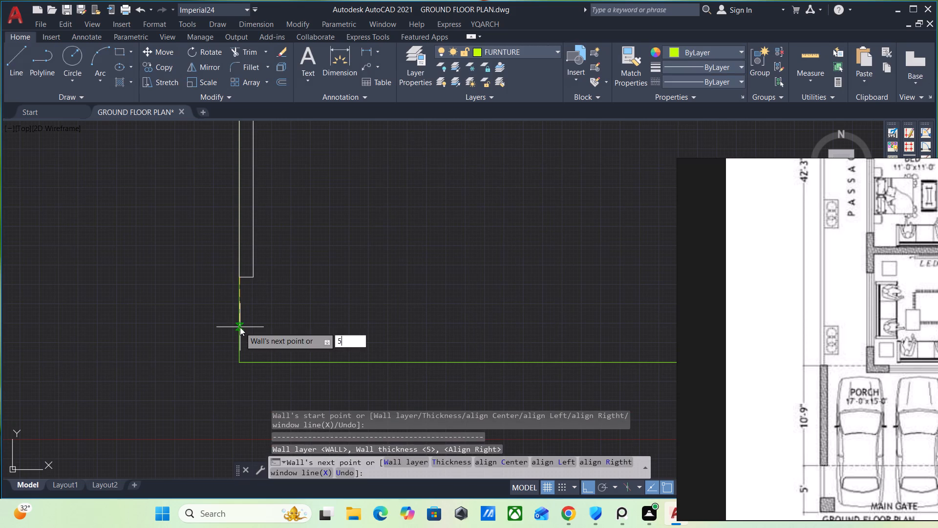
{"action": "key", "text": "Return"}
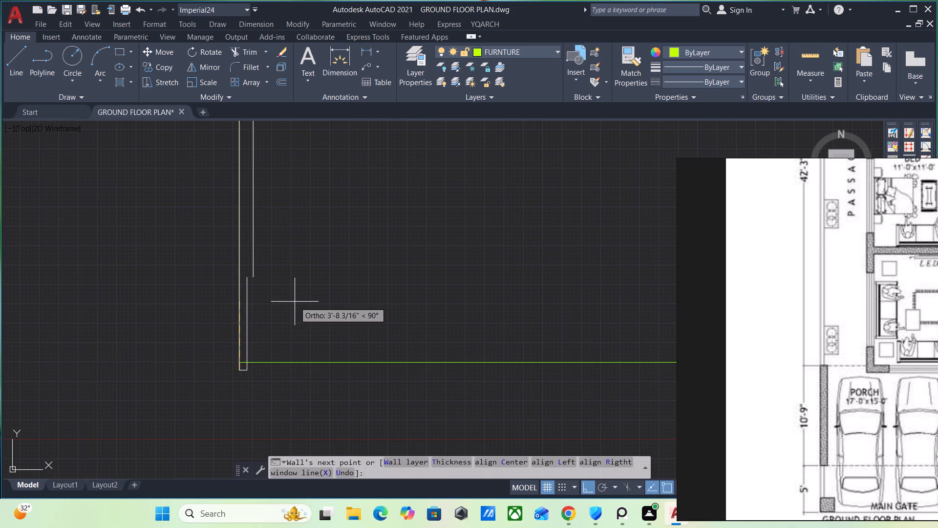
{"action": "key", "text": "Escape"}
Start a dimension for the boundary wall along the outline's left line.
{"action": "scroll", "coordinate": [325, 283], "scroll_direction": "down", "scroll_amount": 1}
{"action": "middle_click_drag", "start_coordinate": [318, 255], "coordinate": [317, 359]}
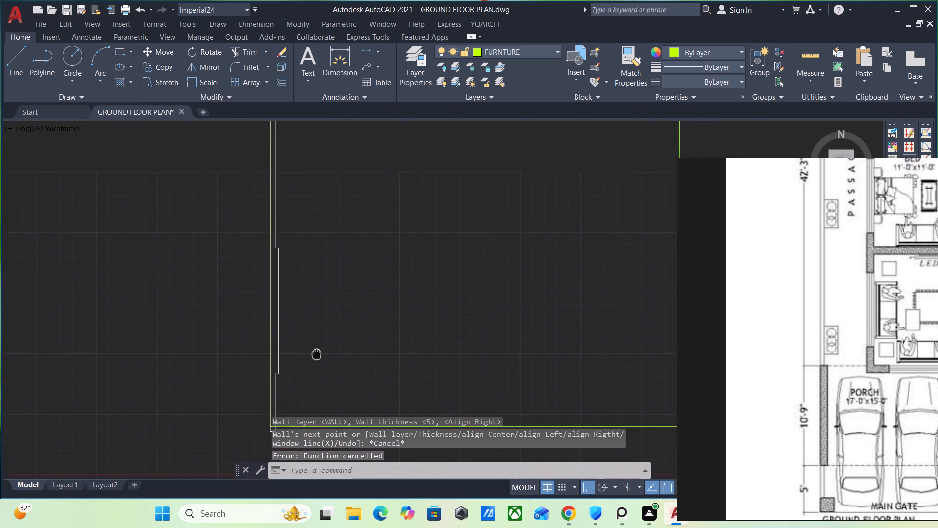
{"action": "middle_click_drag", "start_coordinate": [317, 359], "coordinate": [316, 354]}
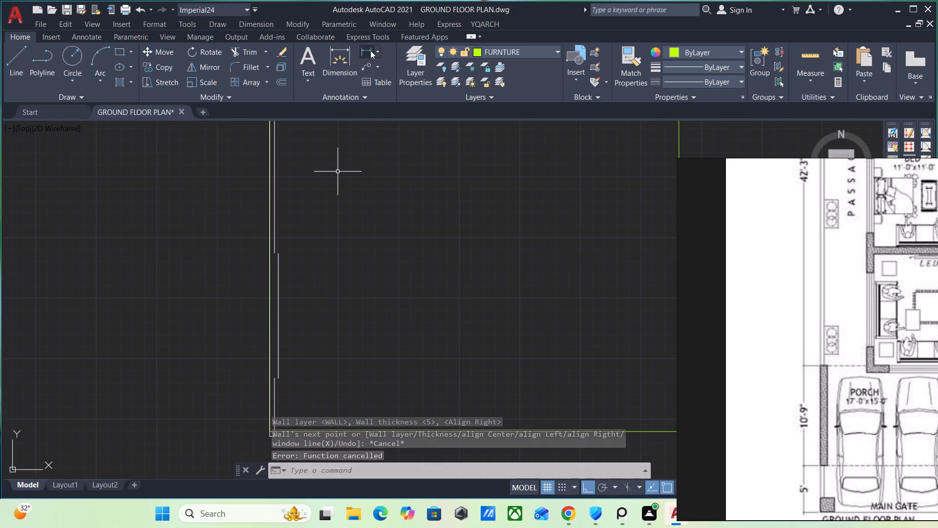
{"action": "left_click", "coordinate": [359, 45]}
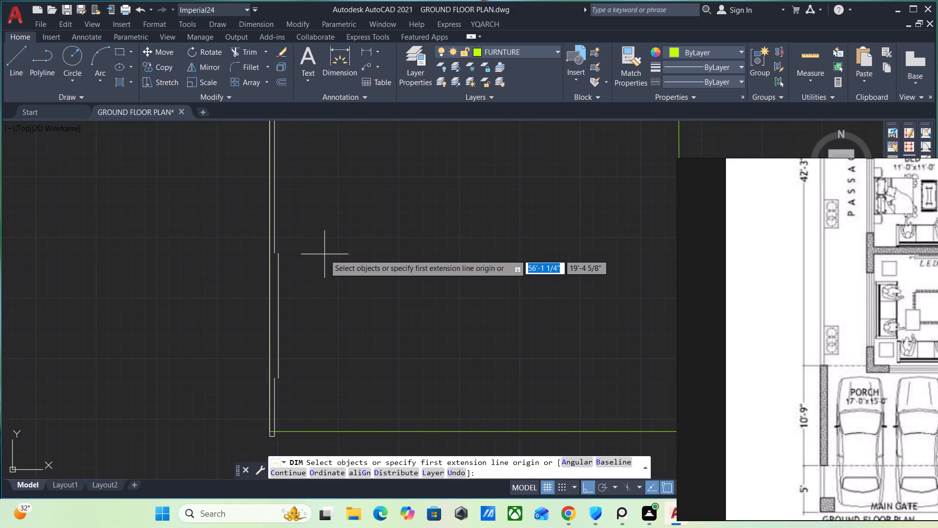
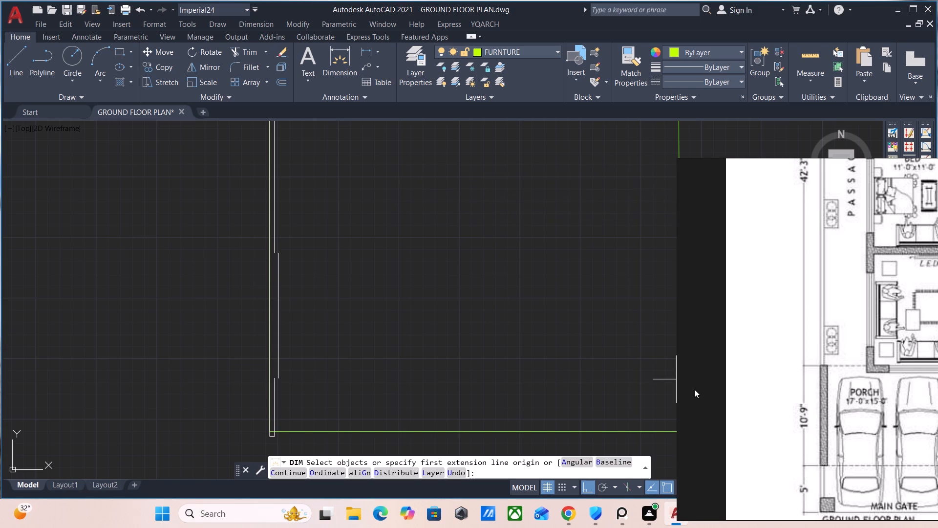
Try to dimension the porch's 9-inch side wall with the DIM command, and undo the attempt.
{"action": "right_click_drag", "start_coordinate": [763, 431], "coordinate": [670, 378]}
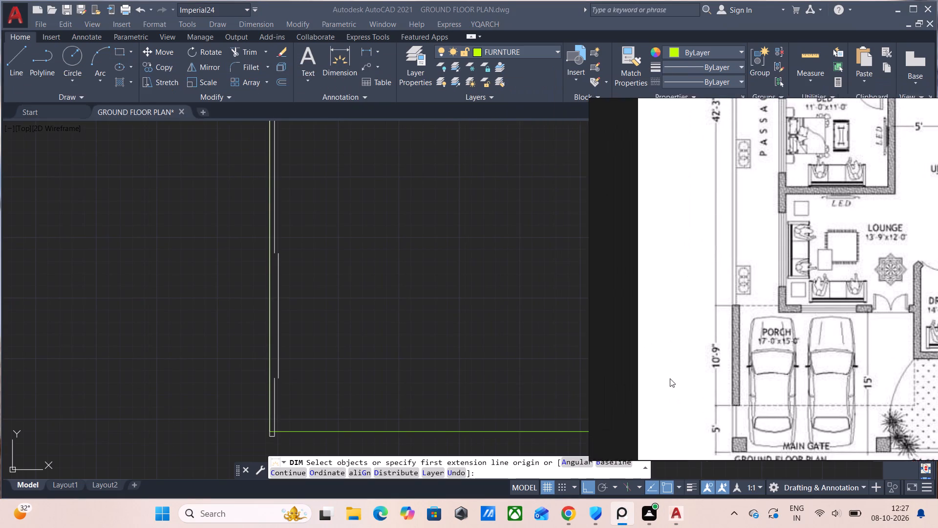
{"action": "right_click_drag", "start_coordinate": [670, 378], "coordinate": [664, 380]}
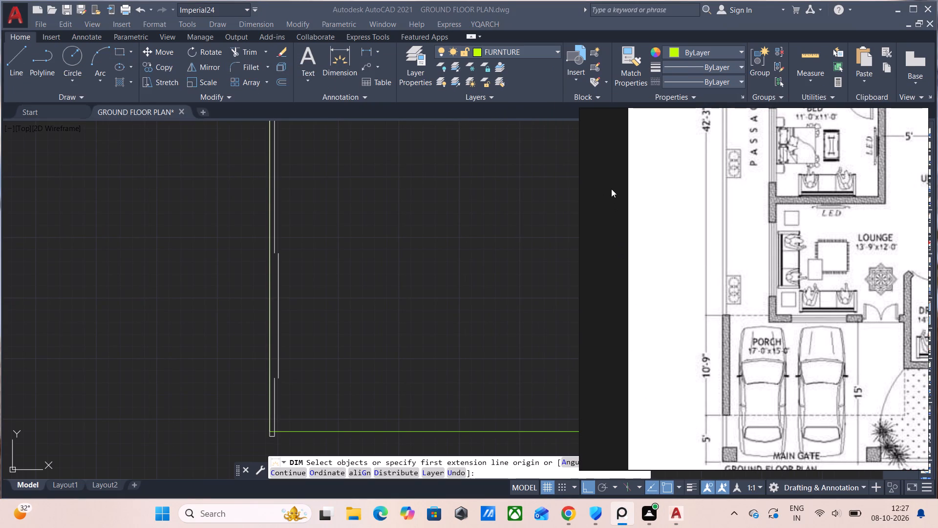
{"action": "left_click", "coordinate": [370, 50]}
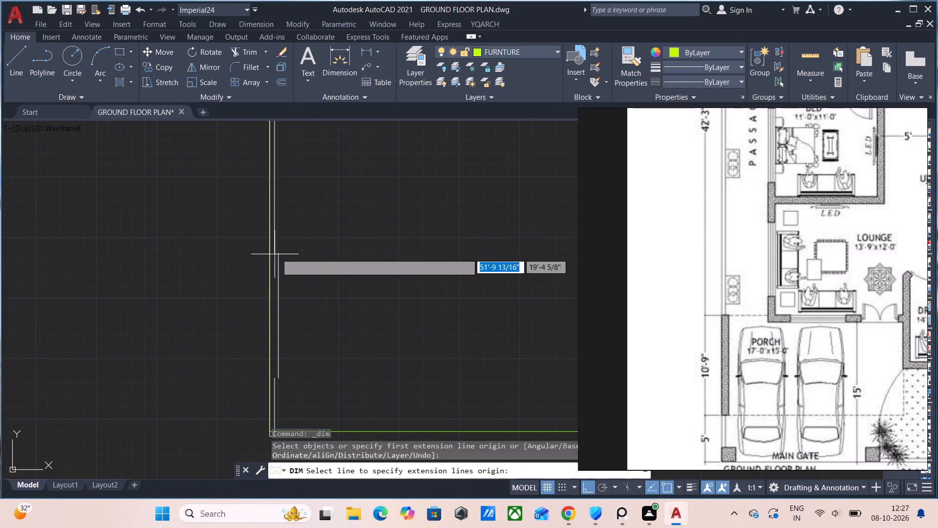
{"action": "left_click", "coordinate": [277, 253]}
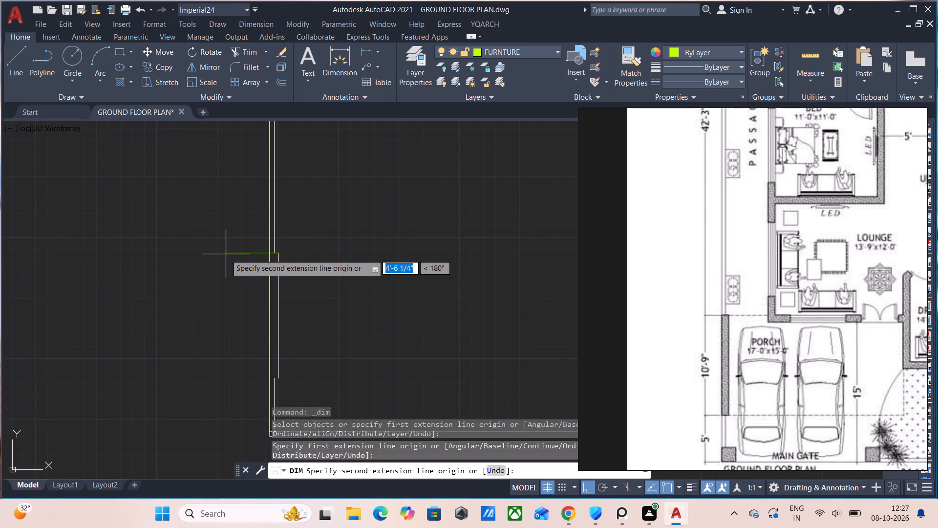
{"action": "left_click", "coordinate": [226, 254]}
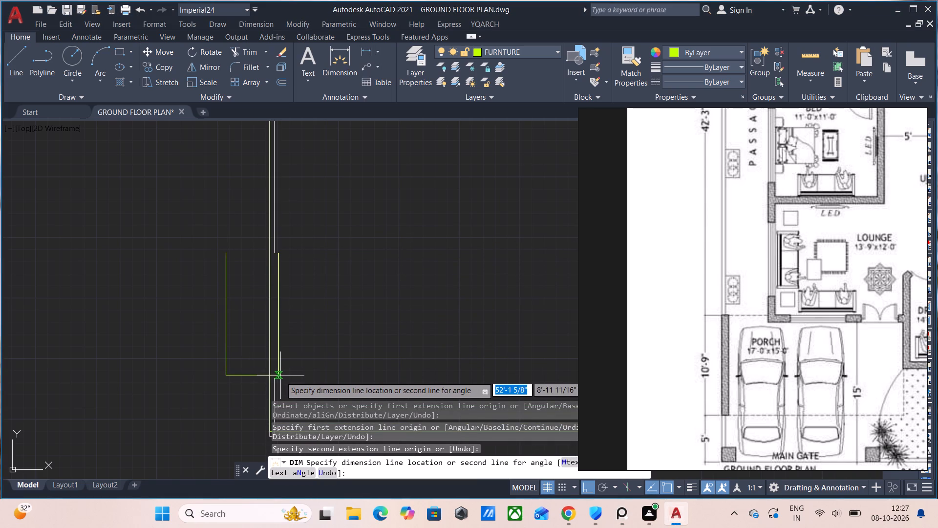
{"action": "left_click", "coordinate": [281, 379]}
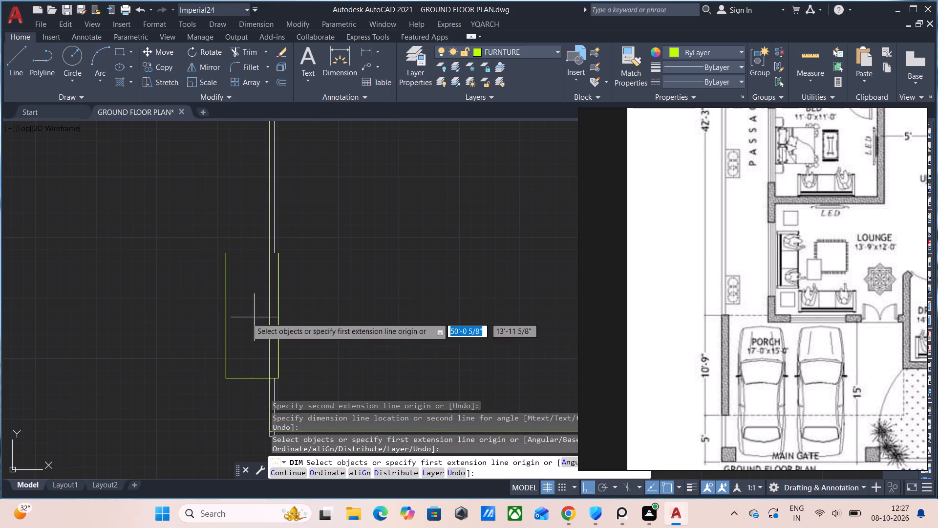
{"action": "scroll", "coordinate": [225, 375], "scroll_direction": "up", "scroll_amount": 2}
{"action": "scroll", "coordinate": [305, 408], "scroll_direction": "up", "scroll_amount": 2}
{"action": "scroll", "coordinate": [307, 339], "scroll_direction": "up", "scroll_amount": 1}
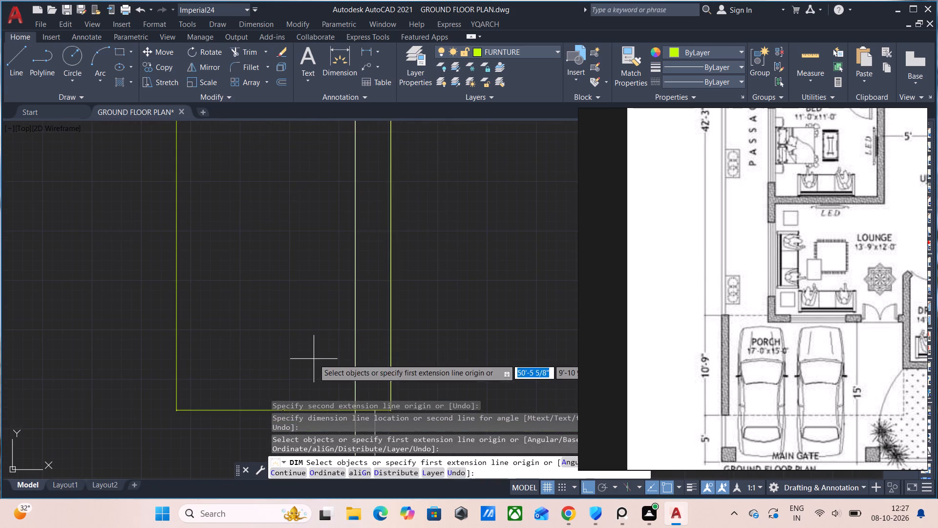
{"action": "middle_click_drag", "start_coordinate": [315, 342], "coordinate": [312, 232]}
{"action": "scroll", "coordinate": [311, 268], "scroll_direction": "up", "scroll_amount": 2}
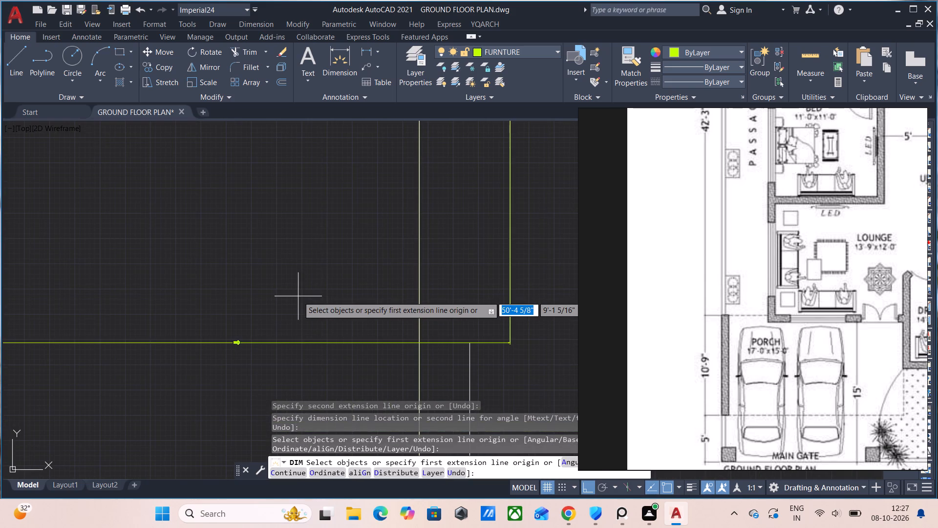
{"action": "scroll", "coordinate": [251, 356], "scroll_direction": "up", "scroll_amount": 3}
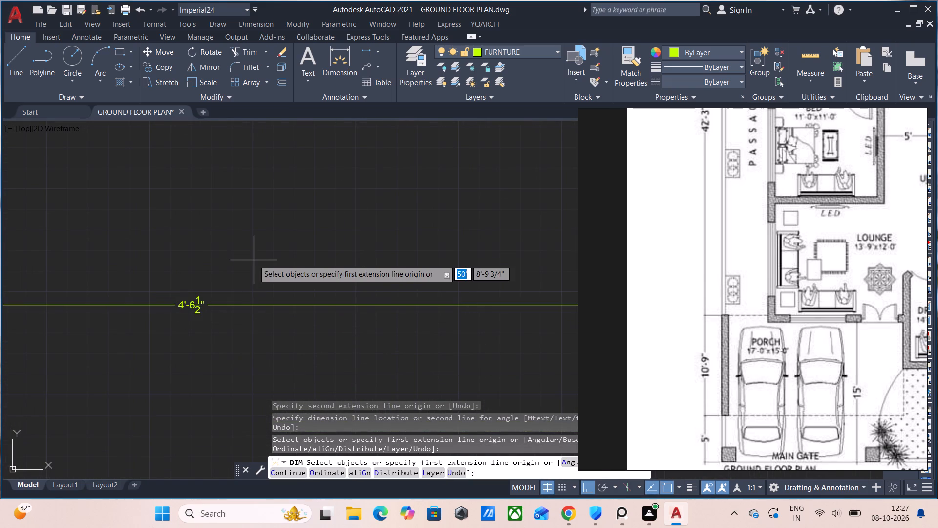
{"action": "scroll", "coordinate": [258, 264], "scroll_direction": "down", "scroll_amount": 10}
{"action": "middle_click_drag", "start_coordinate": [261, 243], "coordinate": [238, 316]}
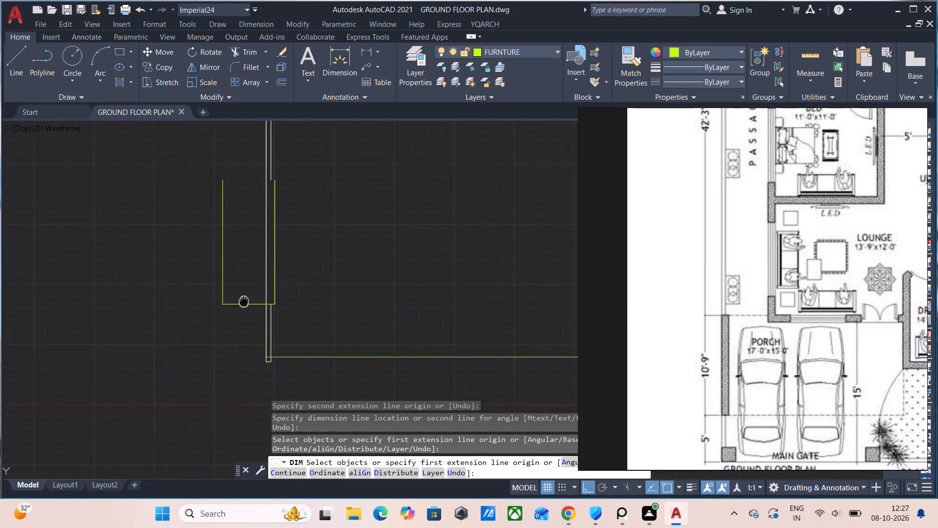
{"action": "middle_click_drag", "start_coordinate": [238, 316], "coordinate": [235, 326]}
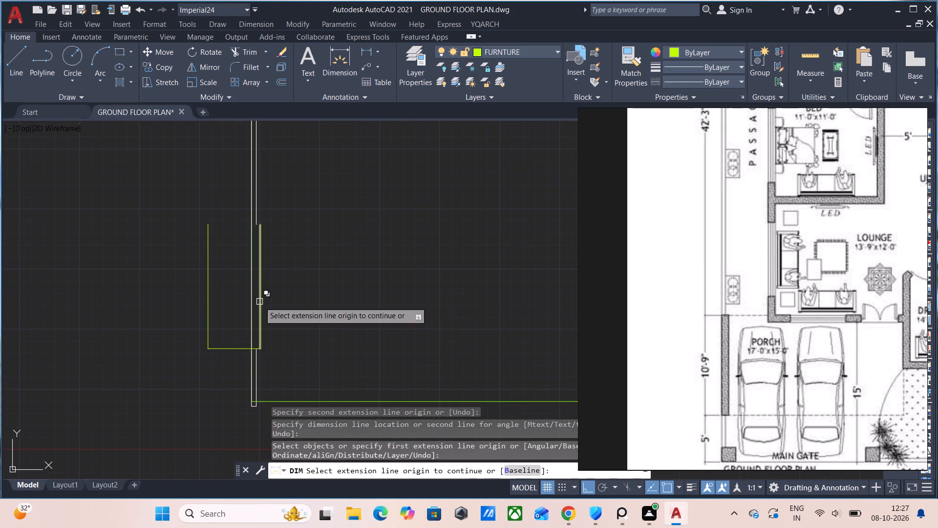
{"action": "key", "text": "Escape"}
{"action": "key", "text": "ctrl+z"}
Add a vertical linear dimension along the full length of the porch's 9-inch side wall, placed outside the plot outline.
{"action": "scroll", "coordinate": [294, 302], "scroll_direction": "up", "scroll_amount": 1}
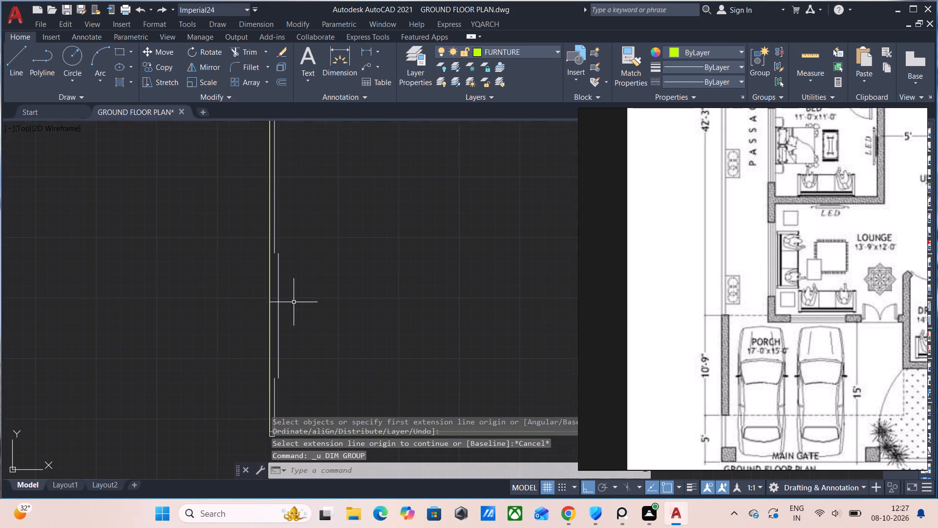
{"action": "left_click", "coordinate": [365, 45]}
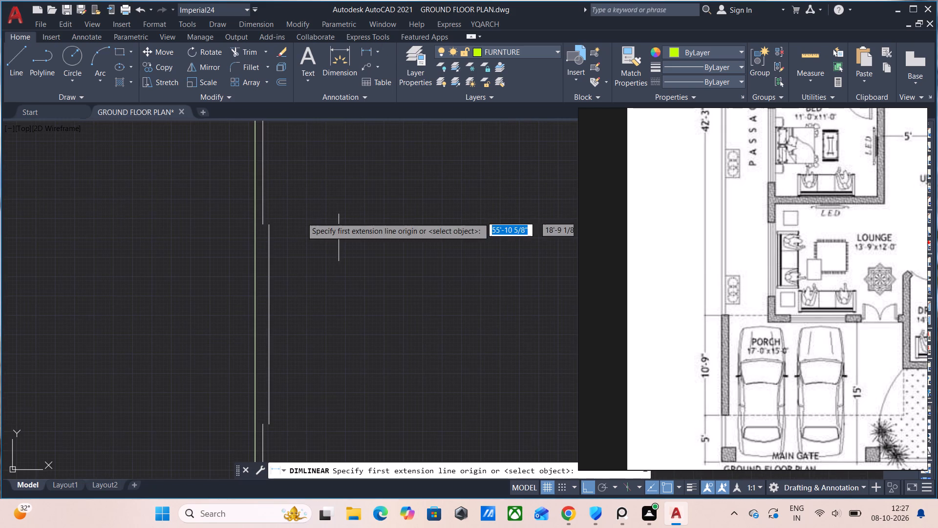
{"action": "left_click", "coordinate": [267, 224]}
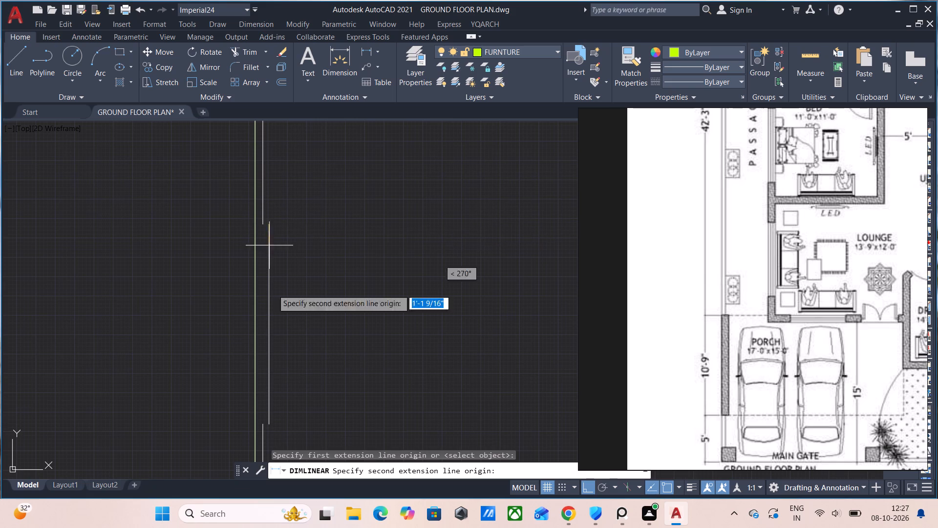
{"action": "left_click", "coordinate": [272, 423]}
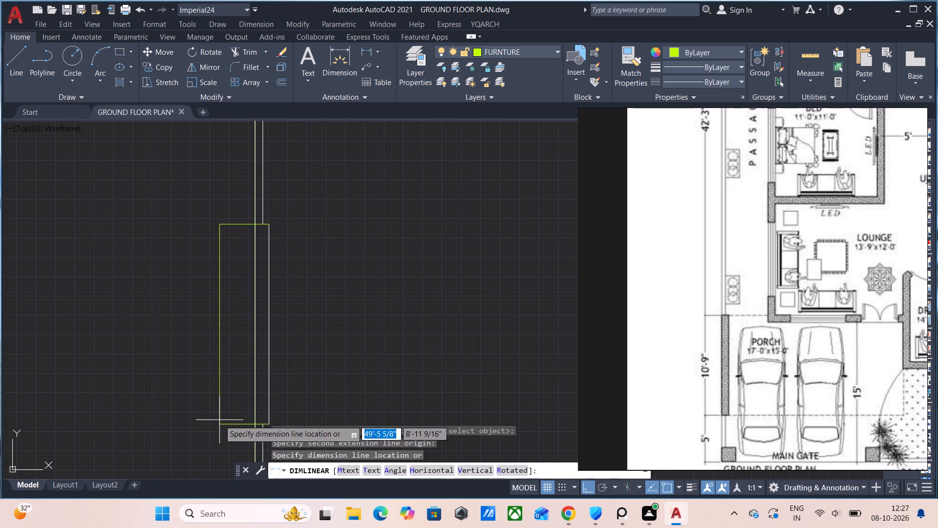
{"action": "left_click", "coordinate": [219, 420]}
{"action": "scroll", "coordinate": [230, 306], "scroll_direction": "up", "scroll_amount": 2}
{"action": "scroll", "coordinate": [198, 330], "scroll_direction": "up", "scroll_amount": 2}
{"action": "scroll", "coordinate": [195, 383], "scroll_direction": "up", "scroll_amount": 2}
{"action": "middle_click_drag", "start_coordinate": [233, 381], "coordinate": [231, 386]}
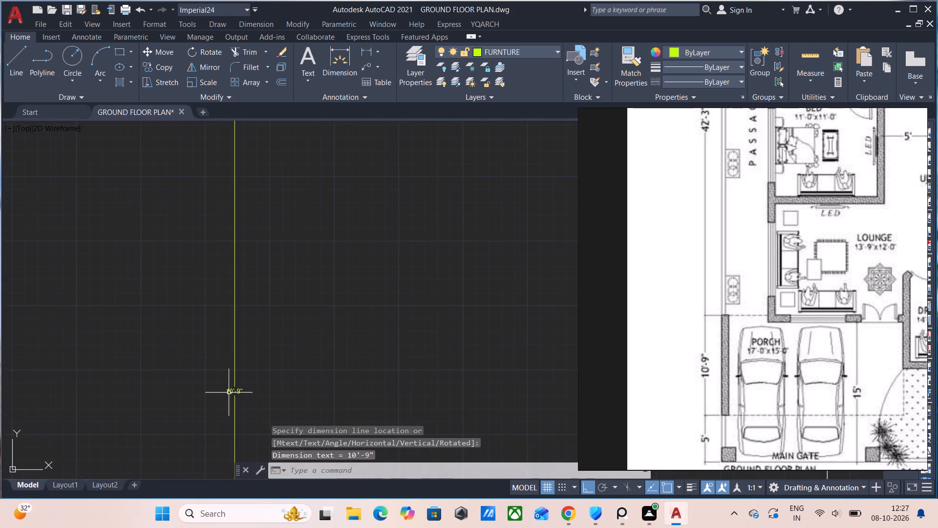
{"action": "middle_click_drag", "start_coordinate": [231, 386], "coordinate": [239, 341]}
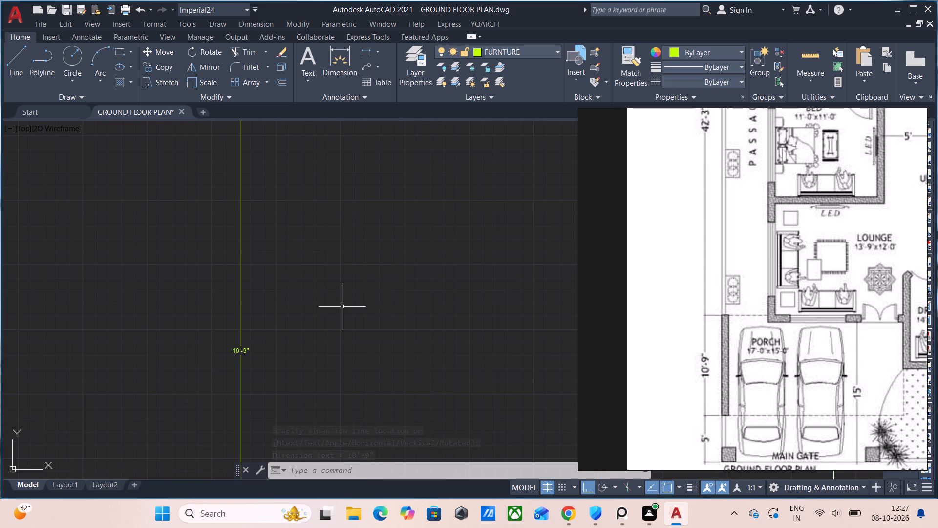
Set the Standard dimension style's text height to 10 and make the style current.
{"action": "key", "text": "d"}
{"action": "key", "text": "Return"}
{"action": "right_click_drag", "start_coordinate": [655, 315], "coordinate": [772, 307]}
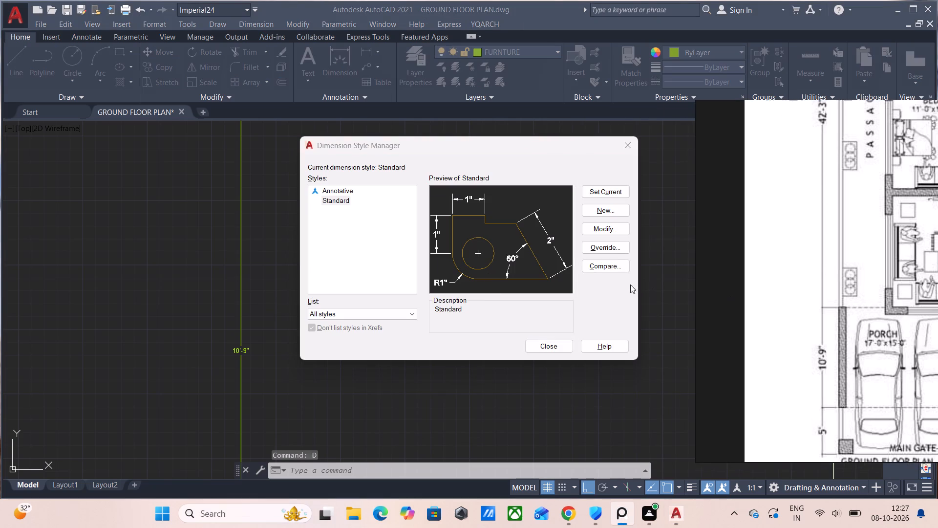
{"action": "left_click", "coordinate": [604, 230]}
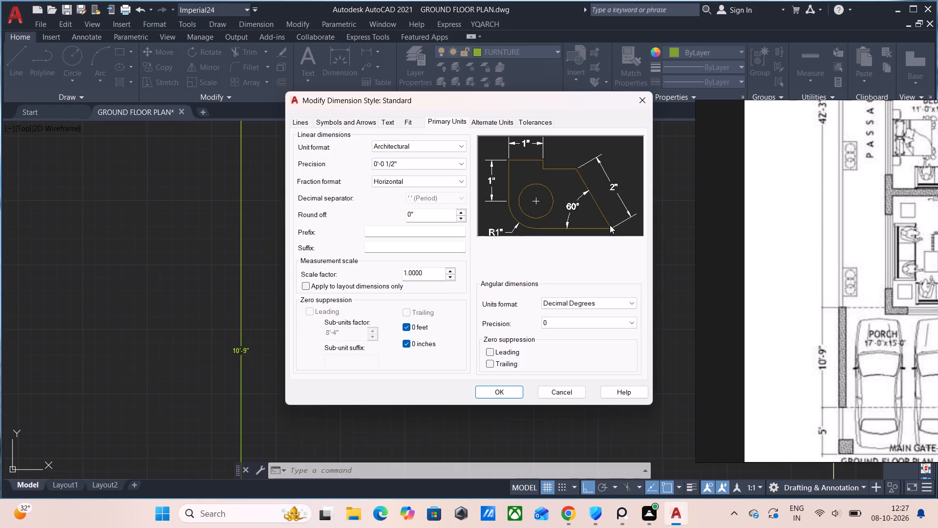
{"action": "left_click", "coordinate": [395, 123]}
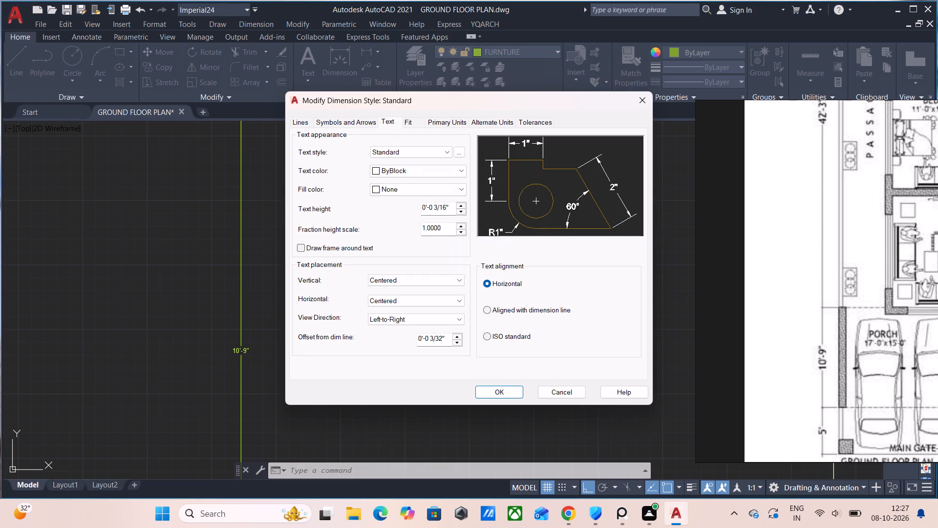
{"action": "left_click", "coordinate": [449, 209]}
{"action": "key", "text": "BackSpace"}
{"action": "key", "text": "BackSpace"}
{"action": "key", "text": "BackSpace"}
{"action": "key", "text": "BackSpace"}
{"action": "key", "text": "BackSpace"}
{"action": "key", "text": "BackSpace"}
{"action": "key", "text": "BackSpace"}
{"action": "key", "text": "BackSpace"}
{"action": "key", "text": "BackSpace"}
{"action": "key", "text": "BackSpace"}
{"action": "key", "text": "BackSpace"}
{"action": "key", "text": "BackSpace"}
{"action": "key", "text": "BackSpace"}
{"action": "key", "text": "BackSpace"}
{"action": "key", "text": "BackSpace"}
{"action": "key", "text": "BackSpace"}
{"action": "key", "text": "BackSpace"}
{"action": "key", "text": "BackSpace"}
{"action": "key", "text": "BackSpace"}
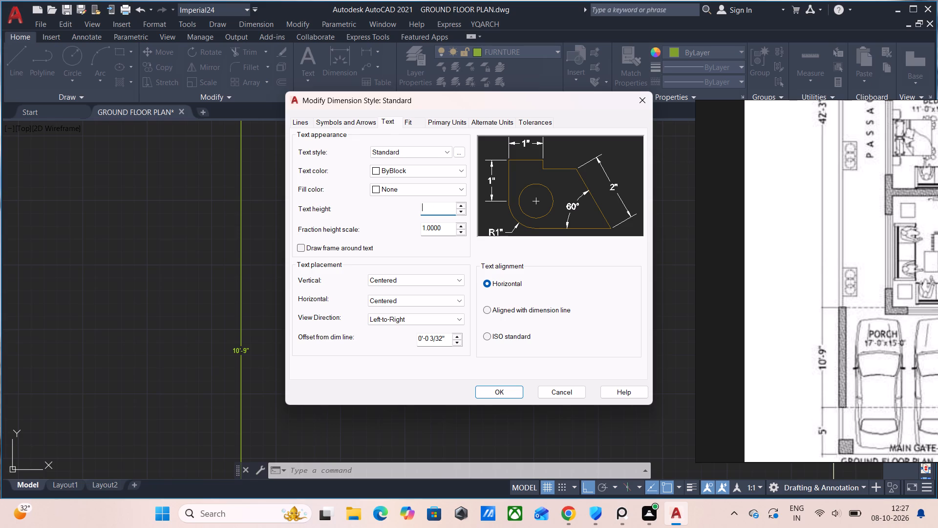
{"action": "type", "text": "10"}
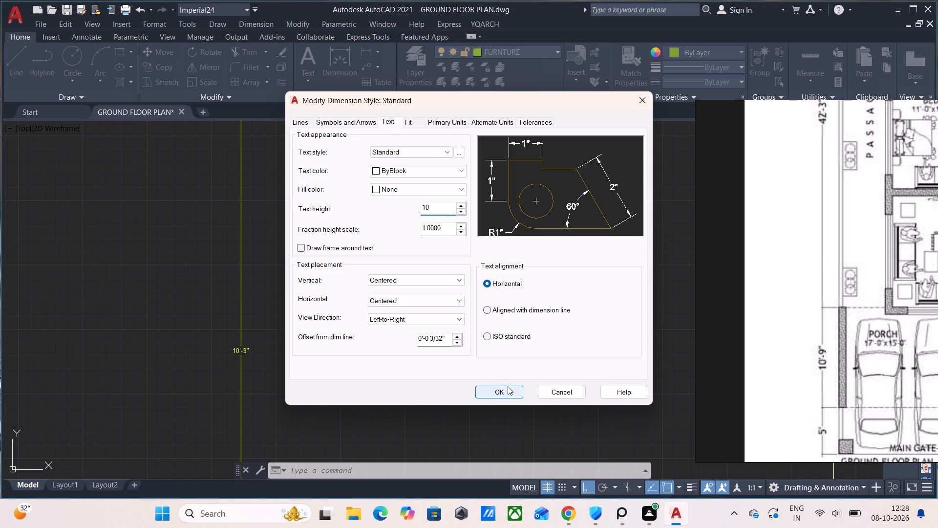
{"action": "left_click", "coordinate": [508, 391]}
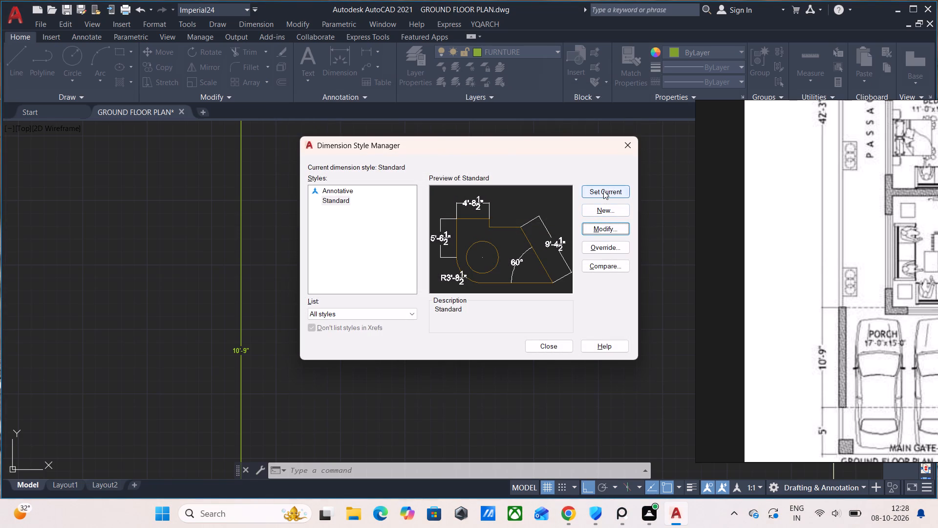
{"action": "left_click", "coordinate": [603, 191]}
{"action": "left_click", "coordinate": [552, 344]}
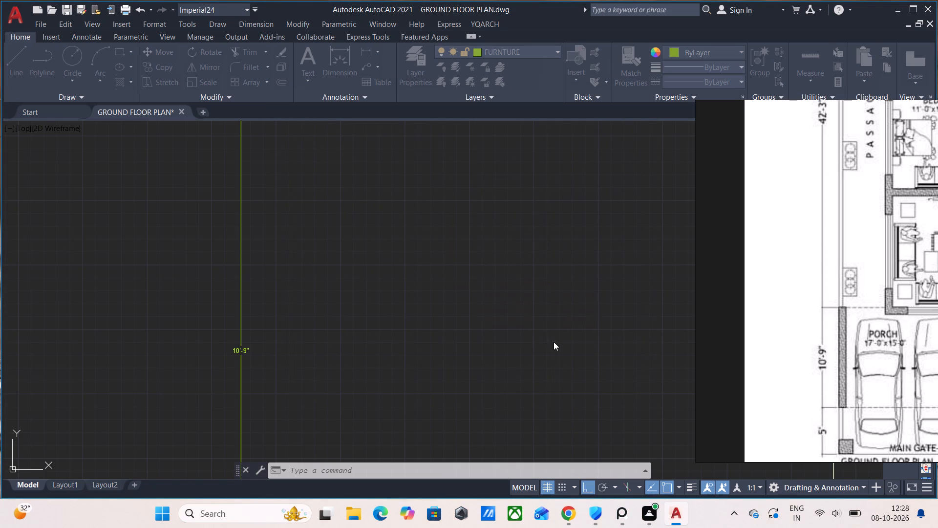
Examine the porch wall's dimension text and compare the left boundary wall with the reference plan's left-side dimensions.
{"action": "scroll", "coordinate": [556, 337], "scroll_direction": "down", "scroll_amount": 4}
{"action": "scroll", "coordinate": [597, 322], "scroll_direction": "down", "scroll_amount": 2}
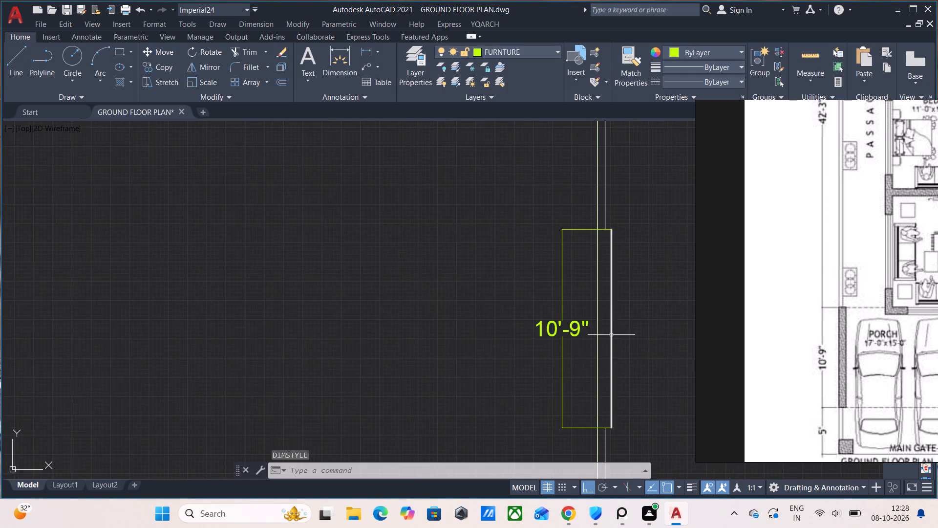
{"action": "middle_click_drag", "start_coordinate": [609, 336], "coordinate": [434, 344]}
{"action": "scroll", "coordinate": [441, 324], "scroll_direction": "down", "scroll_amount": 3}
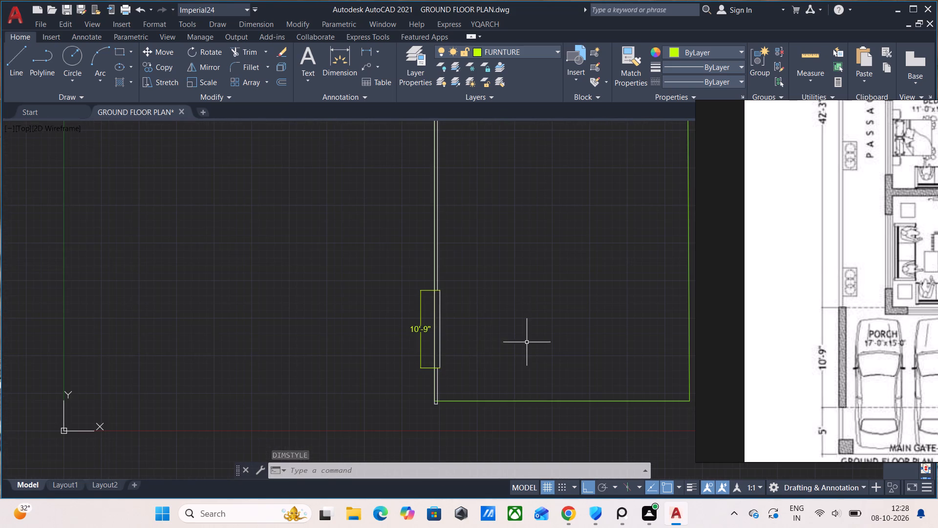
{"action": "middle_click_drag", "start_coordinate": [527, 342], "coordinate": [501, 357]}
{"action": "scroll", "coordinate": [441, 376], "scroll_direction": "up", "scroll_amount": 2}
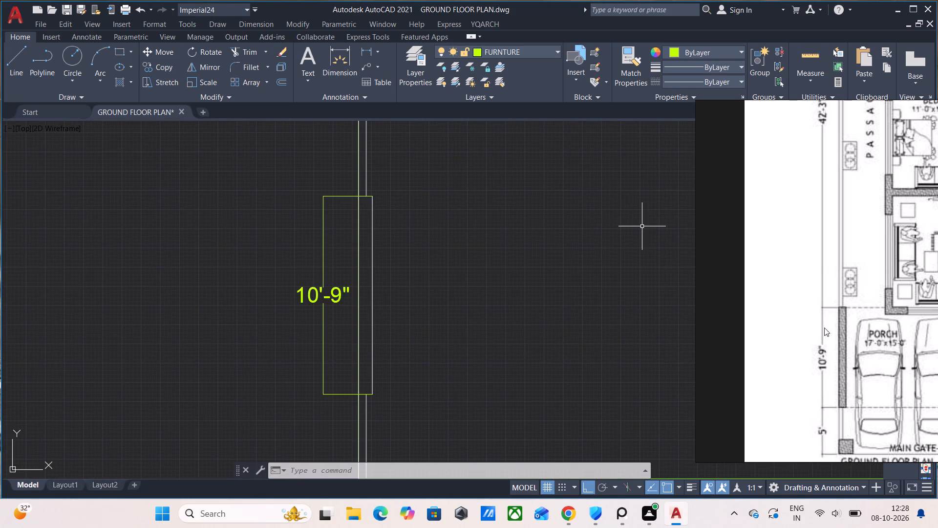
{"action": "scroll", "coordinate": [854, 376], "scroll_direction": "down", "scroll_amount": 2}
{"action": "middle_click_drag", "start_coordinate": [852, 385], "coordinate": [750, 469]}
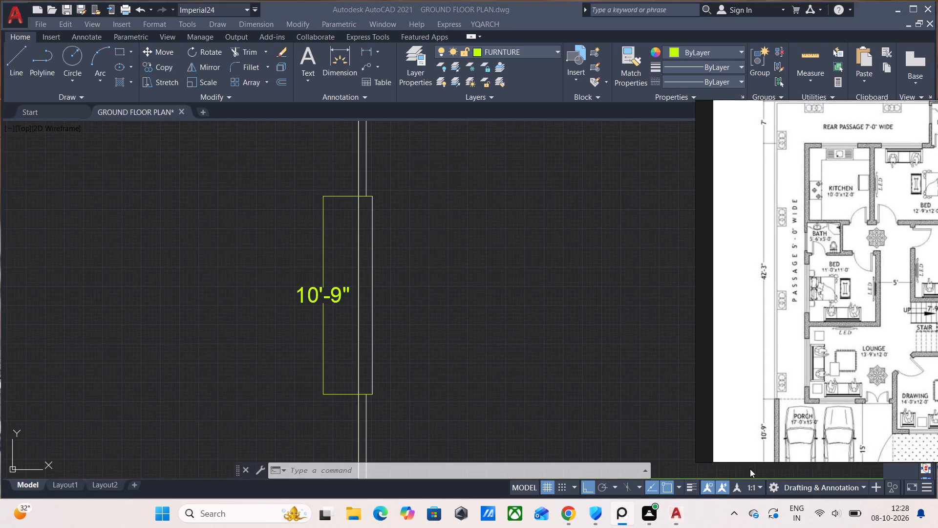
{"action": "middle_click_drag", "start_coordinate": [750, 469], "coordinate": [768, 484]}
{"action": "middle_click_drag", "start_coordinate": [427, 216], "coordinate": [414, 417]}
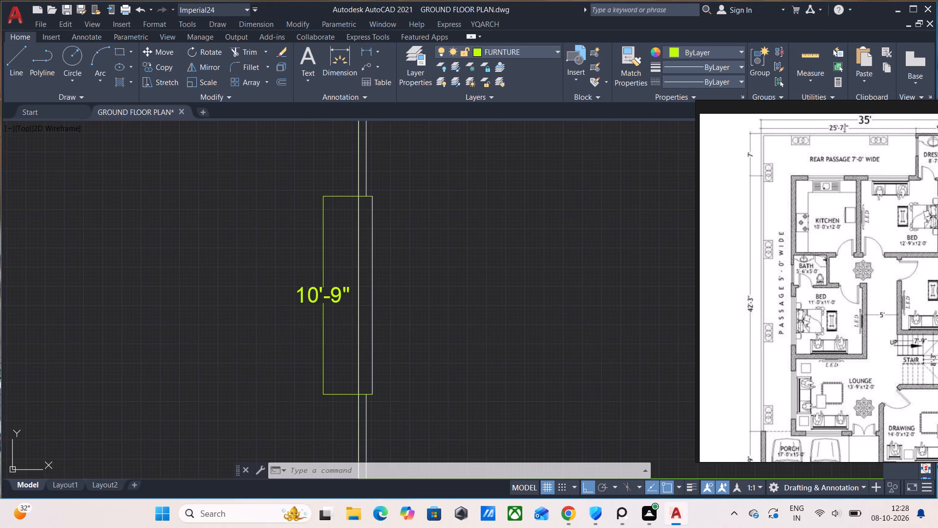
{"action": "middle_click_drag", "start_coordinate": [414, 417], "coordinate": [414, 416]}
{"action": "middle_click_drag", "start_coordinate": [418, 245], "coordinate": [414, 410]}
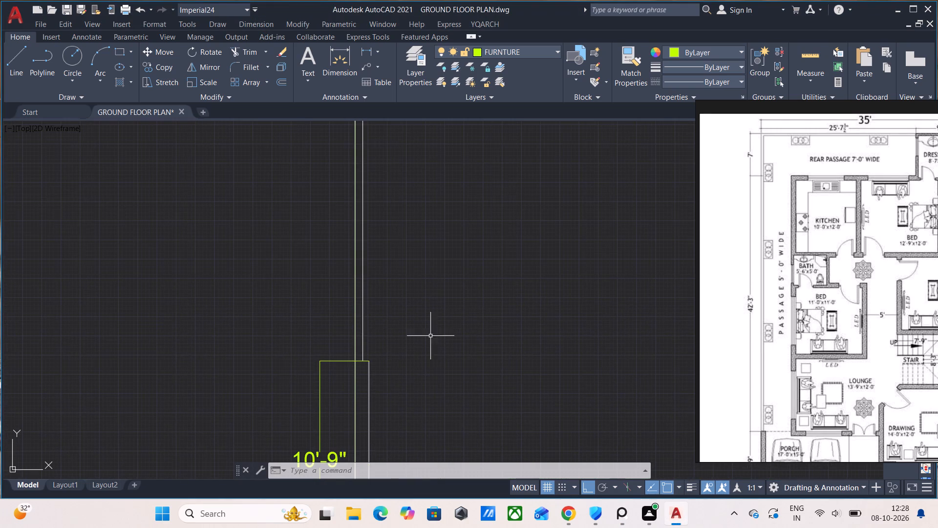
{"action": "scroll", "coordinate": [445, 220], "scroll_direction": "down", "scroll_amount": 1}
{"action": "middle_click_drag", "start_coordinate": [428, 199], "coordinate": [413, 417]}
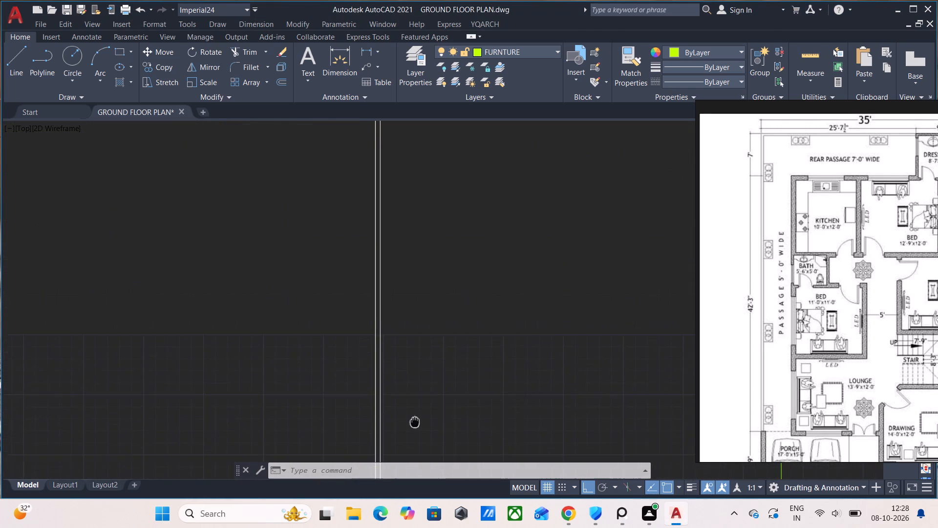
{"action": "scroll", "coordinate": [437, 240], "scroll_direction": "down", "scroll_amount": 2}
{"action": "middle_click_drag", "start_coordinate": [436, 223], "coordinate": [425, 306]}
{"action": "scroll", "coordinate": [413, 273], "scroll_direction": "up", "scroll_amount": 2}
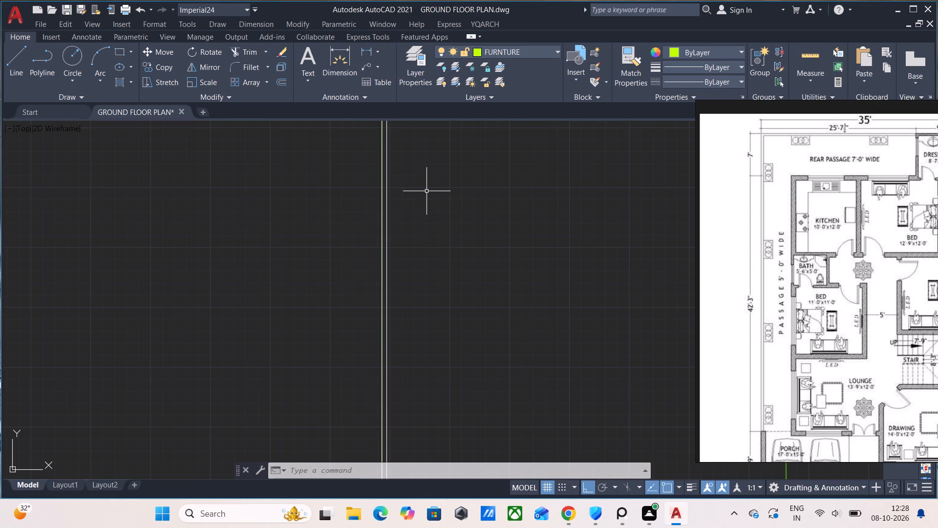
{"action": "scroll", "coordinate": [426, 191], "scroll_direction": "down", "scroll_amount": 3}
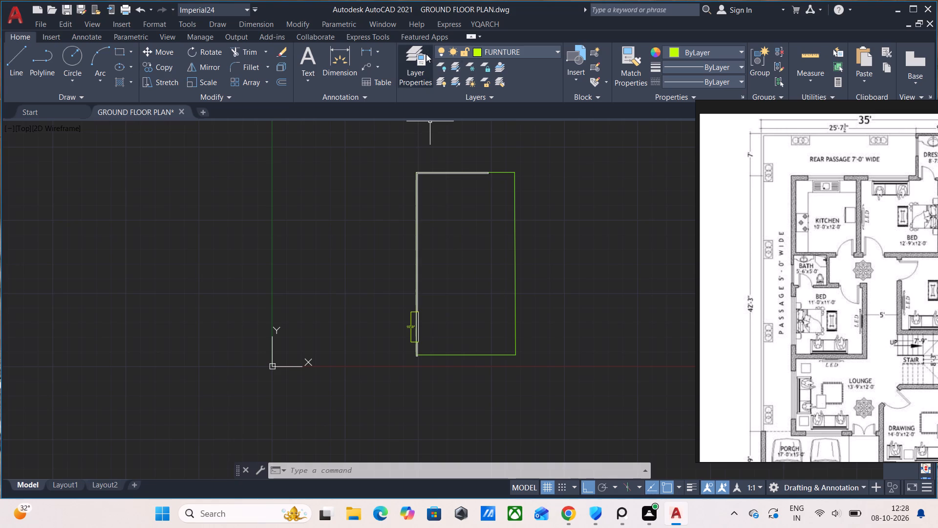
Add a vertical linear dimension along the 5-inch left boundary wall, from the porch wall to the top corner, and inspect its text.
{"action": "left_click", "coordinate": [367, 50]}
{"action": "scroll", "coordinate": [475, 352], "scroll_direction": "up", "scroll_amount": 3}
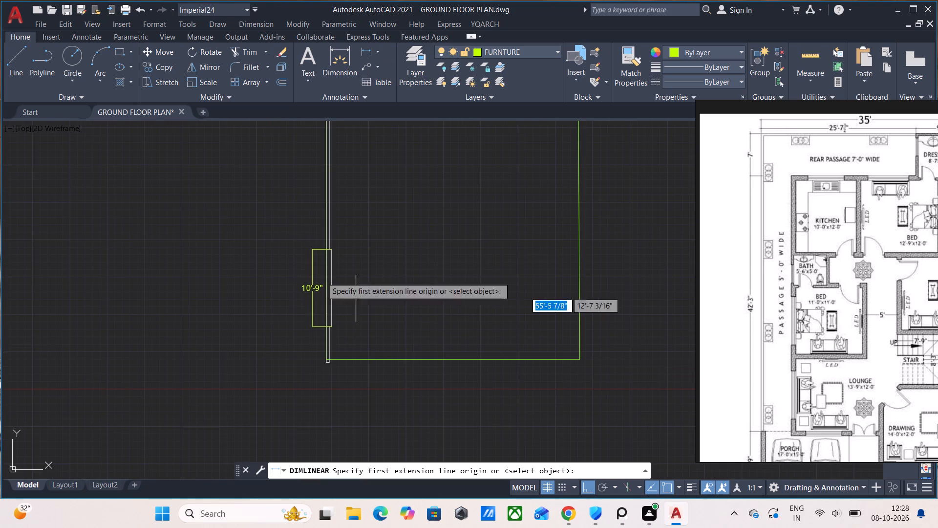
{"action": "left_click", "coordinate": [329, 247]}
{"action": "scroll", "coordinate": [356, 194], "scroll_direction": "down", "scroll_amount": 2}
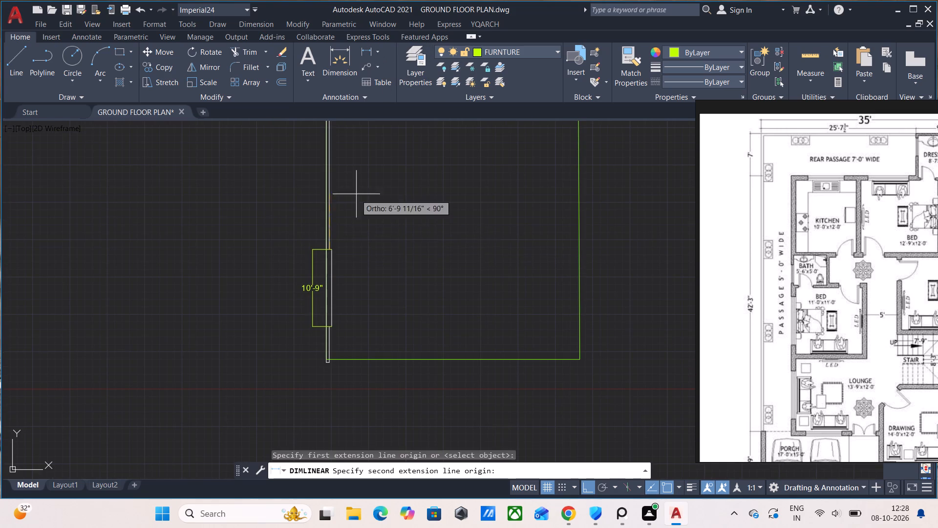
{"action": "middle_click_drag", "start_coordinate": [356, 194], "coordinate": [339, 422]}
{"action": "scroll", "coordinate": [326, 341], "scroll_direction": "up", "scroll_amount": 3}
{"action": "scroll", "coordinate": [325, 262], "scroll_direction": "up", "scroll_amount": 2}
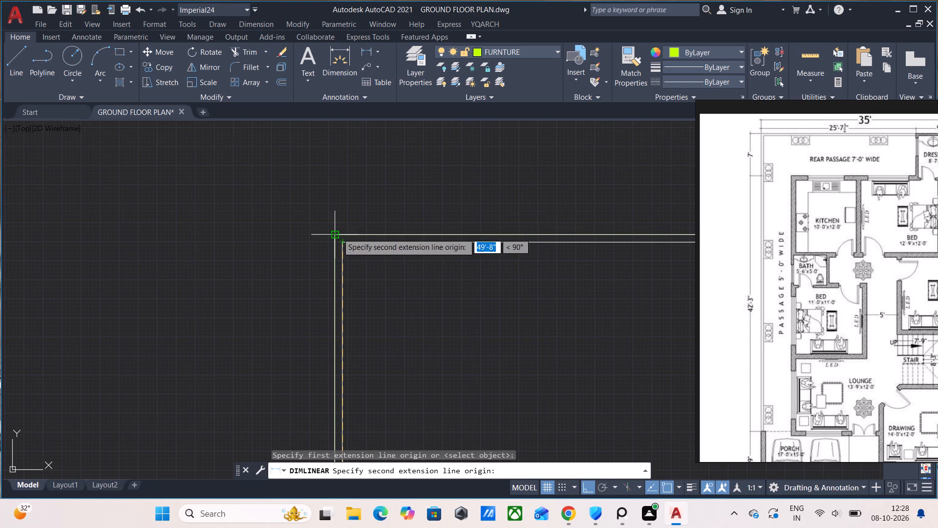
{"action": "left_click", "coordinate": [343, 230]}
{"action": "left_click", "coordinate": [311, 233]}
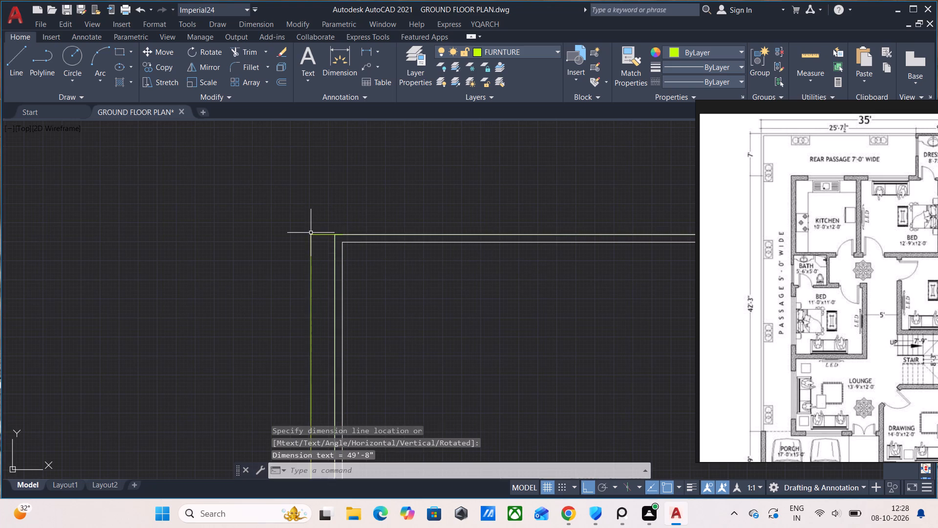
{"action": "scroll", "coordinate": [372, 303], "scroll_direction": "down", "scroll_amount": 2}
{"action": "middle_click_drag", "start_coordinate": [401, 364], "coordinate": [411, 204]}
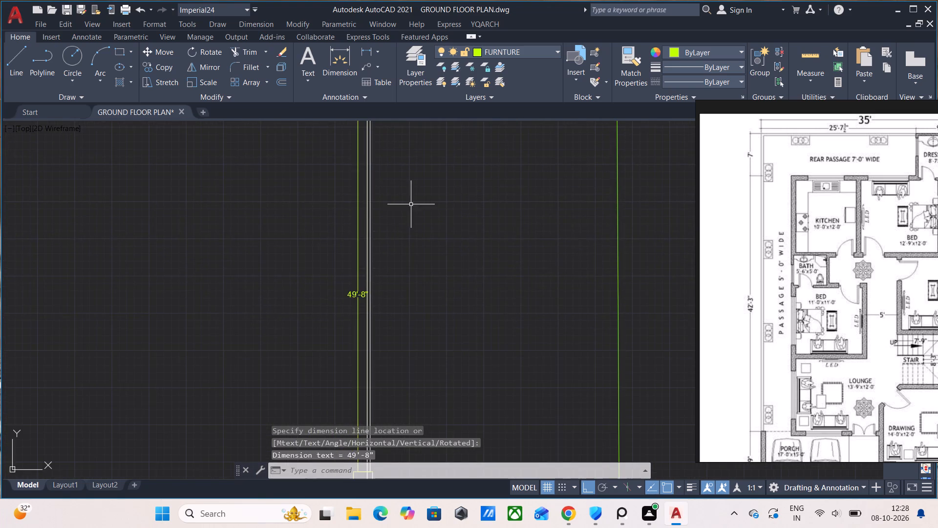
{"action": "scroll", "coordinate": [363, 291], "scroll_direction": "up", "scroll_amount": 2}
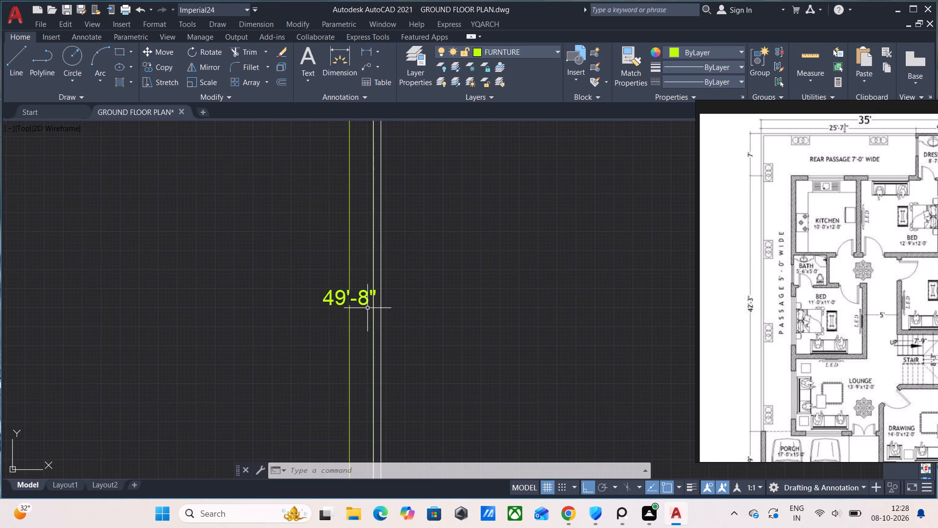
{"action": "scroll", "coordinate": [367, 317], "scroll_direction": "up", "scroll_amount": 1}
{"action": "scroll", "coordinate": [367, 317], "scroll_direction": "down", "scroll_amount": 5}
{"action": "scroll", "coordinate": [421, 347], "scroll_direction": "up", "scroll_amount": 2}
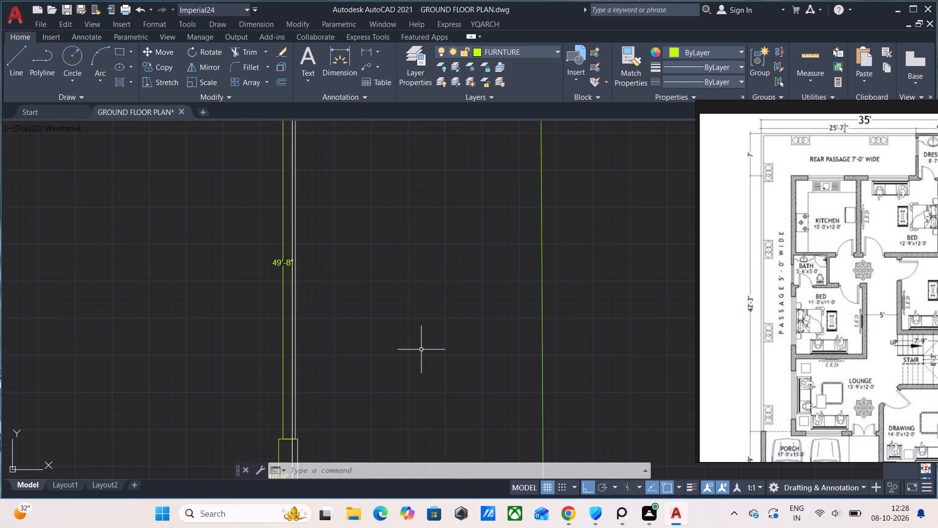
Undo the dimensions and the left boundary walls, going back to the drawing with only the top 5-inch wall.
{"action": "key", "text": "ctrl+z"}
{"action": "key", "text": "ctrl+z"}
{"action": "key", "text": "ctrl+z"}
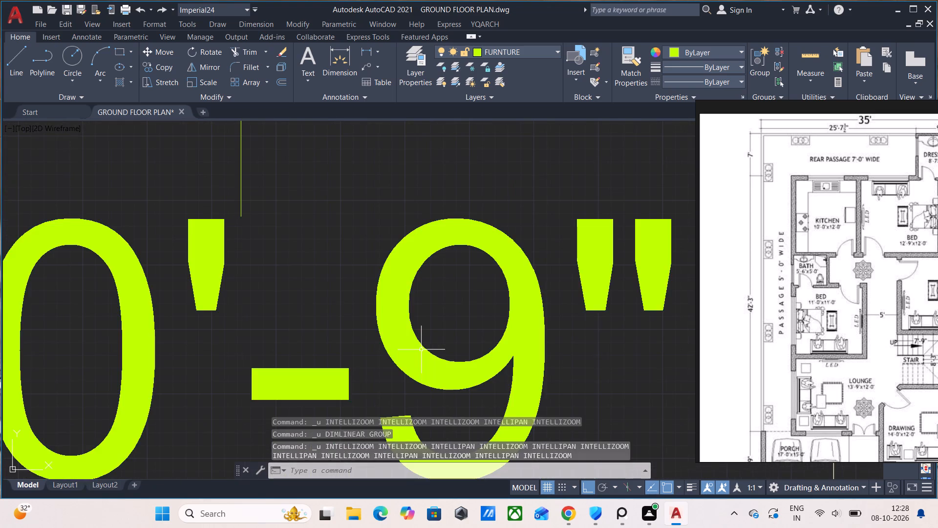
{"action": "key", "text": "ctrl+z"}
{"action": "key", "text": "ctrl+z"}
{"action": "key", "text": "ctrl+z"}
{"action": "key", "text": "ctrl+z"}
{"action": "key", "text": "ctrl+z"}
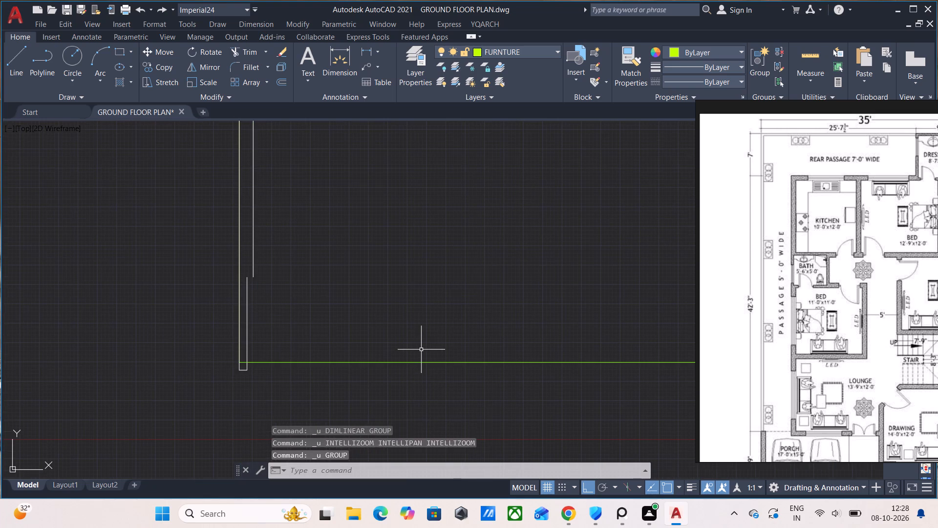
{"action": "key", "text": "ctrl+z"}
{"action": "key", "text": "ctrl+z"}
{"action": "key", "text": "ctrl+z"}
{"action": "key", "text": "ctrl+z"}
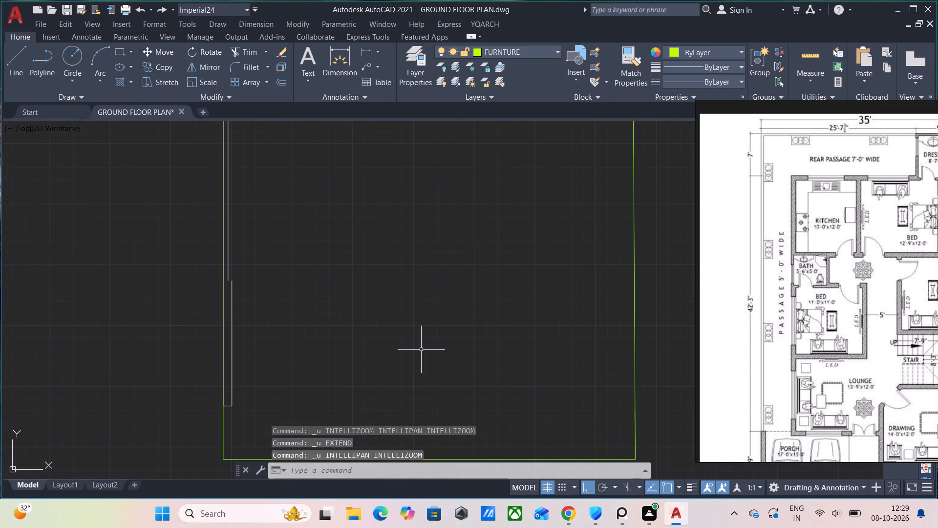
{"action": "key", "text": "ctrl+z"}
{"action": "key", "text": "ctrl+z"}
{"action": "key", "text": "ctrl+z"}
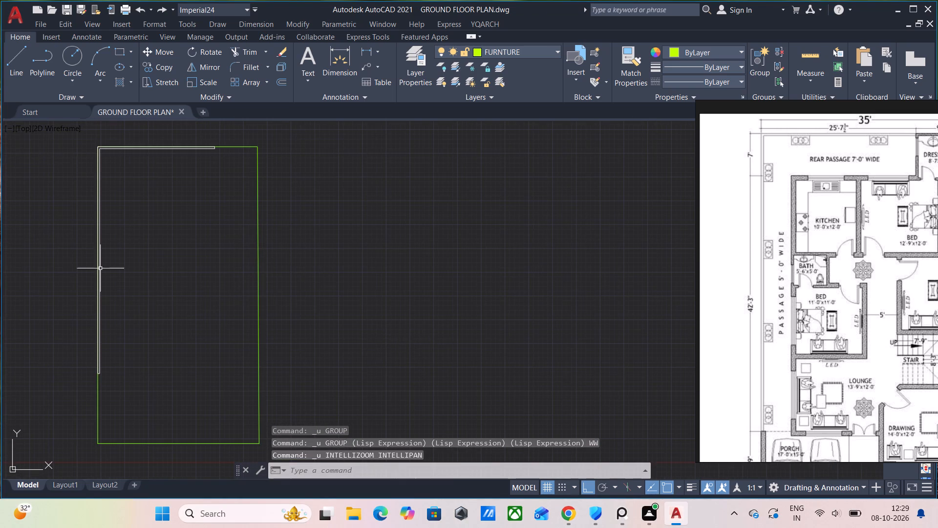
{"action": "key", "text": "ctrl+z"}
{"action": "key", "text": "ctrl+z"}
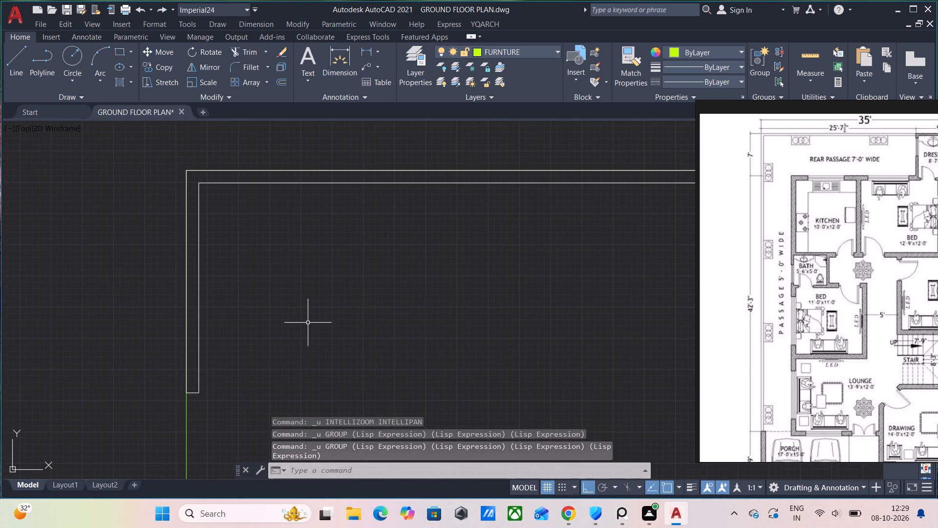
{"action": "scroll", "coordinate": [314, 324], "scroll_direction": "down", "scroll_amount": 1}
{"action": "key", "text": "ctrl+z"}
{"action": "key", "text": "ctrl+z"}
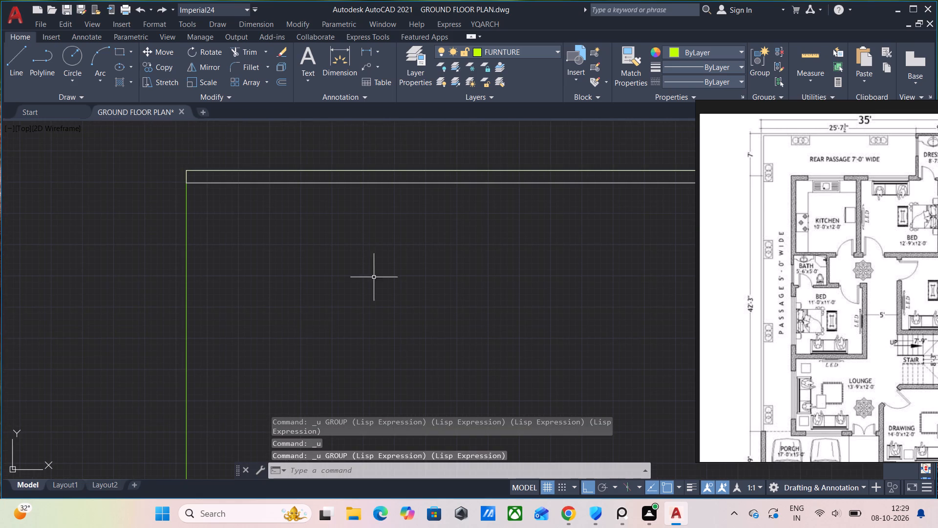
Set the Standard dimension style's text height to 10 and make the style current.
{"action": "scroll", "coordinate": [384, 270], "scroll_direction": "down", "scroll_amount": 2}
{"action": "key", "text": "d"}
{"action": "key", "text": "Return"}
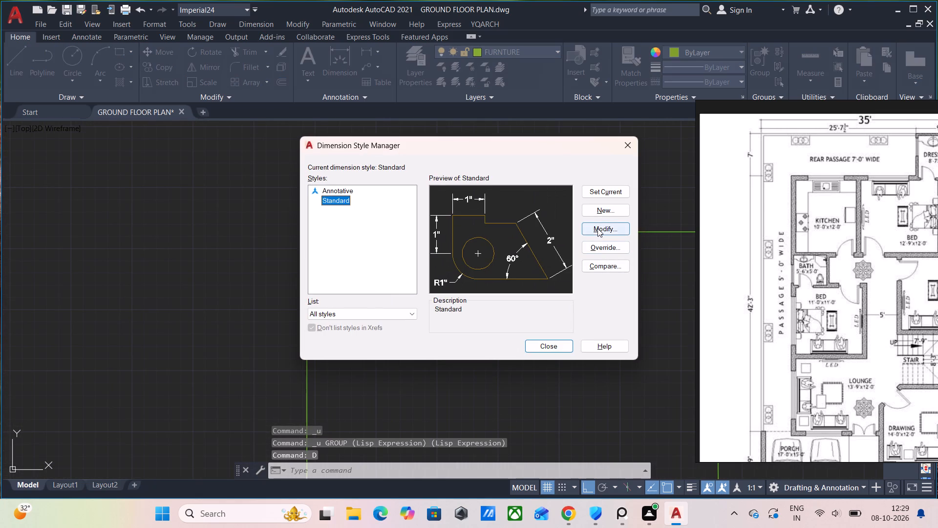
{"action": "left_click", "coordinate": [597, 228]}
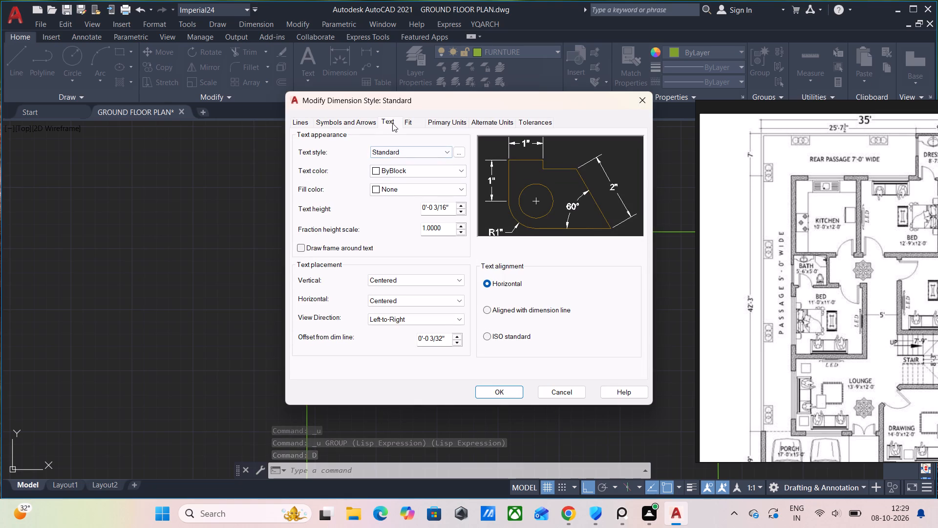
{"action": "left_click", "coordinate": [392, 123]}
{"action": "left_click", "coordinate": [453, 207]}
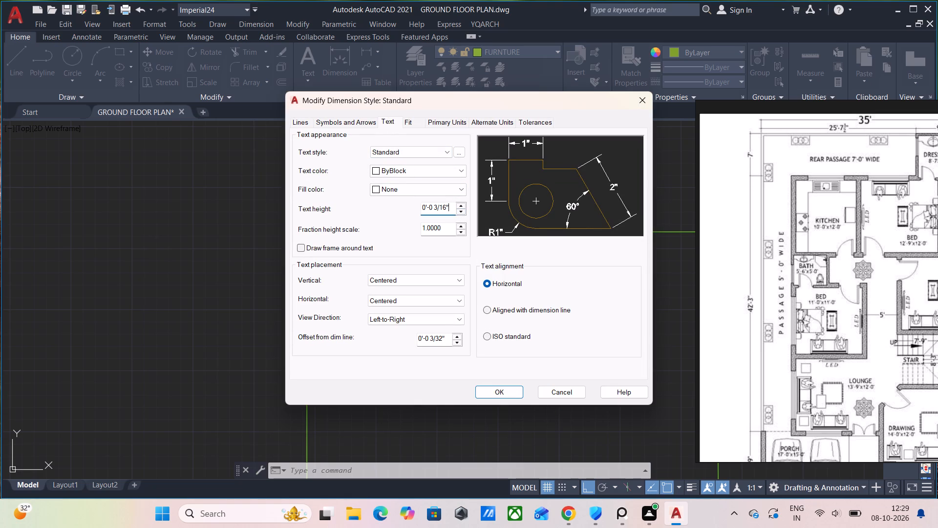
{"action": "key", "text": "BackSpace"}
{"action": "key", "text": "BackSpace"}
{"action": "key", "text": "BackSpace"}
{"action": "key", "text": "BackSpace"}
{"action": "key", "text": "BackSpace"}
{"action": "key", "text": "BackSpace"}
{"action": "key", "text": "BackSpace"}
{"action": "key", "text": "BackSpace"}
{"action": "key", "text": "BackSpace"}
{"action": "key", "text": "BackSpace"}
{"action": "key", "text": "BackSpace"}
{"action": "key", "text": "BackSpace"}
{"action": "key", "text": "BackSpace"}
{"action": "key", "text": "BackSpace"}
{"action": "key", "text": "BackSpace"}
{"action": "type", "text": "10"}
{"action": "key", "text": "Return"}
{"action": "left_click", "coordinate": [513, 394]}
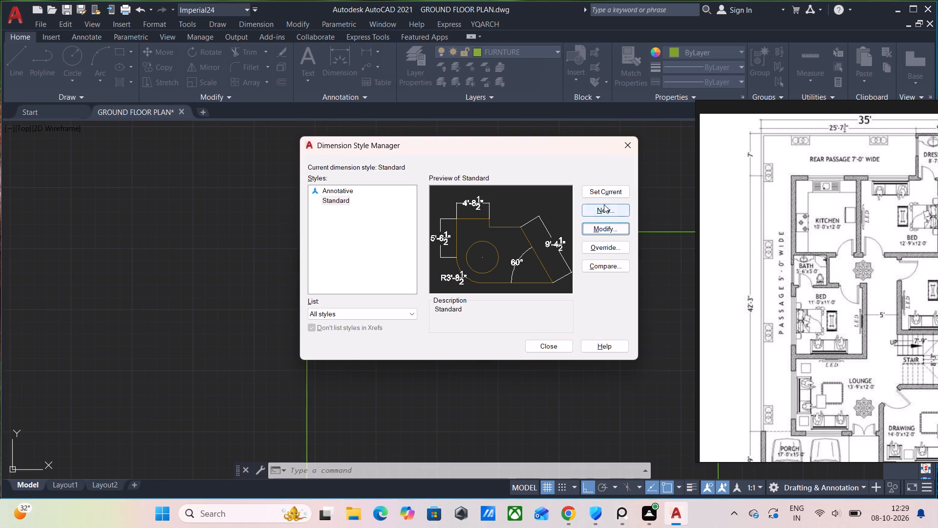
{"action": "left_click", "coordinate": [609, 191]}
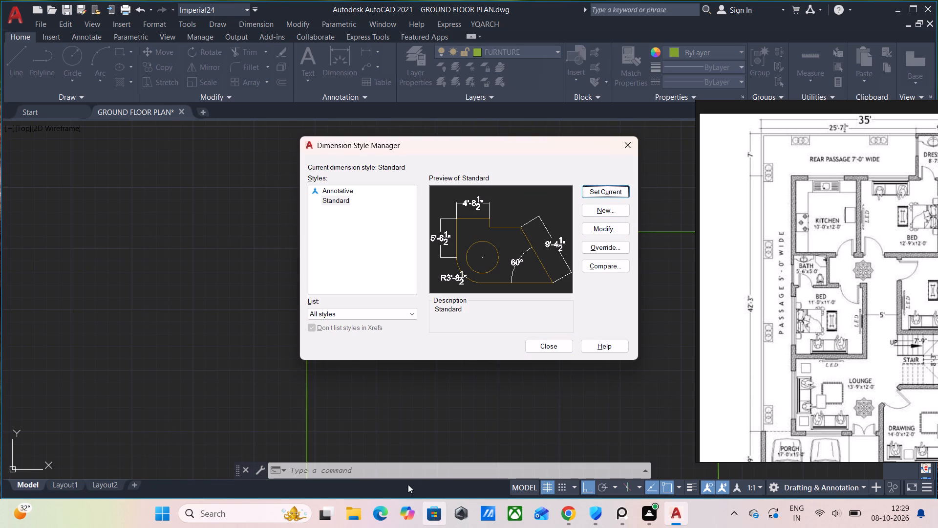
{"action": "left_click", "coordinate": [548, 346]}
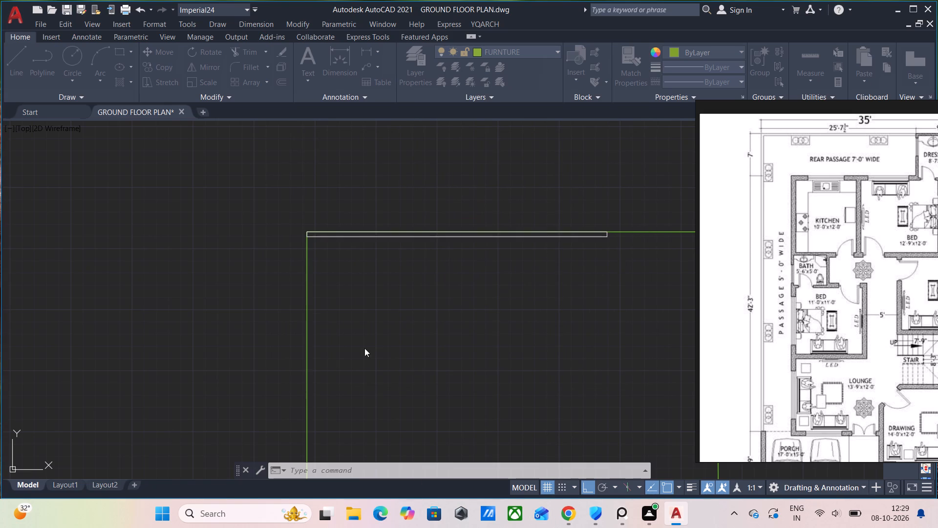
Draw the 5-inch left boundary wall with WW down from the top wall's inner endpoint, in segments of 7' and 42'3".
{"action": "key", "text": "w"}
{"action": "key", "text": "w"}
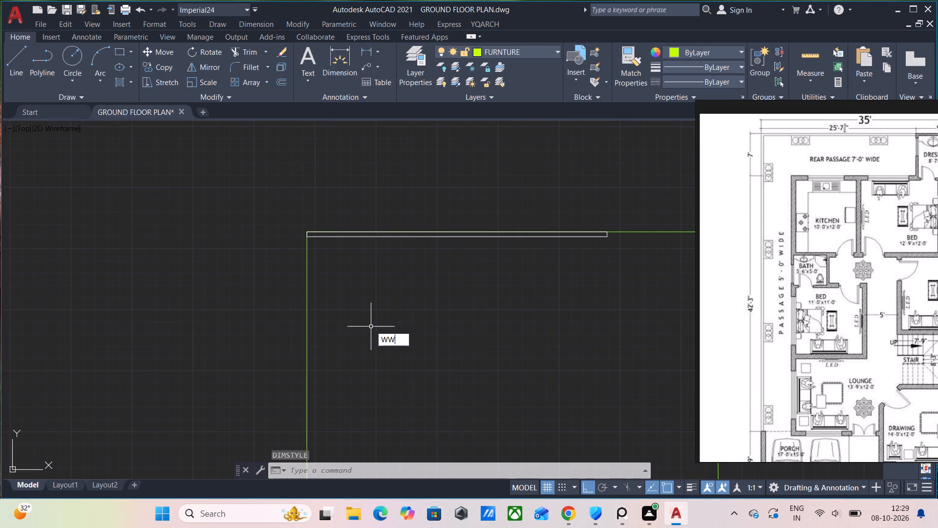
{"action": "key", "text": "Return"}
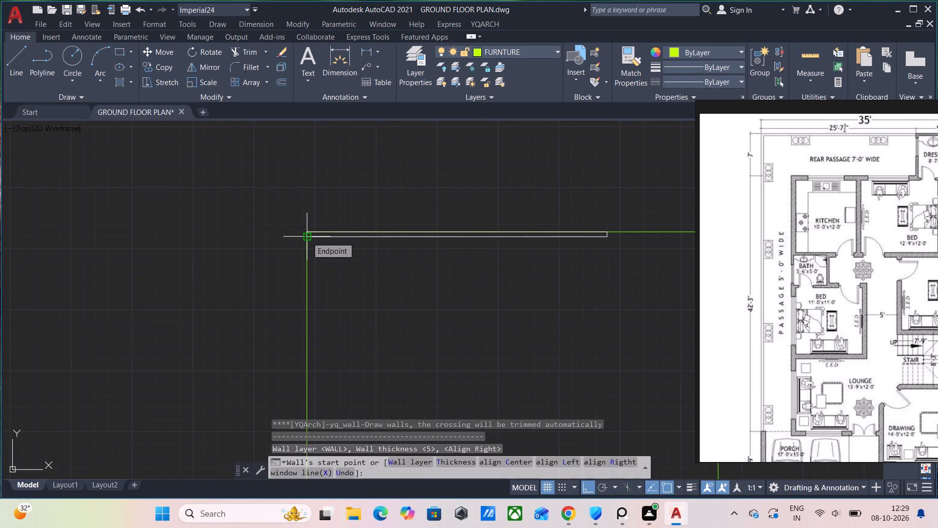
{"action": "left_click", "coordinate": [307, 237]}
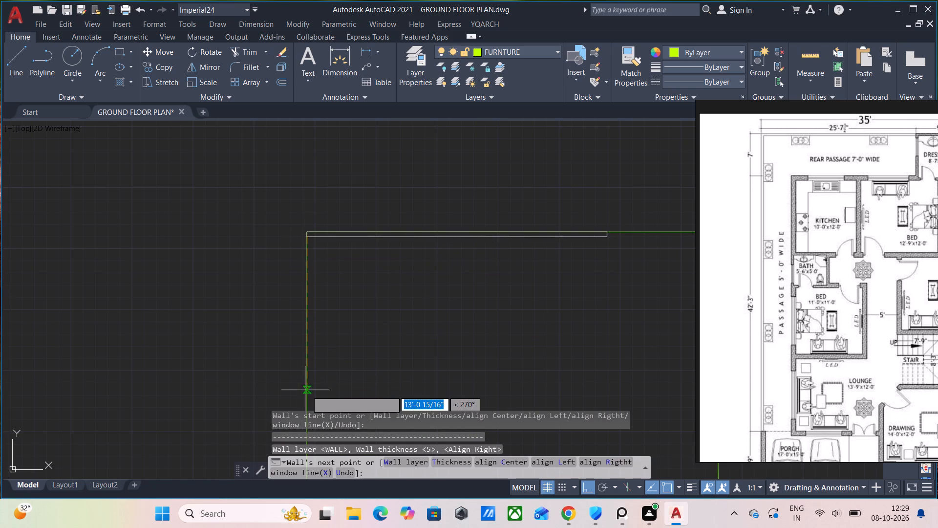
{"action": "middle_click_drag", "start_coordinate": [314, 385], "coordinate": [309, 321]}
{"action": "left_click", "coordinate": [309, 321]}
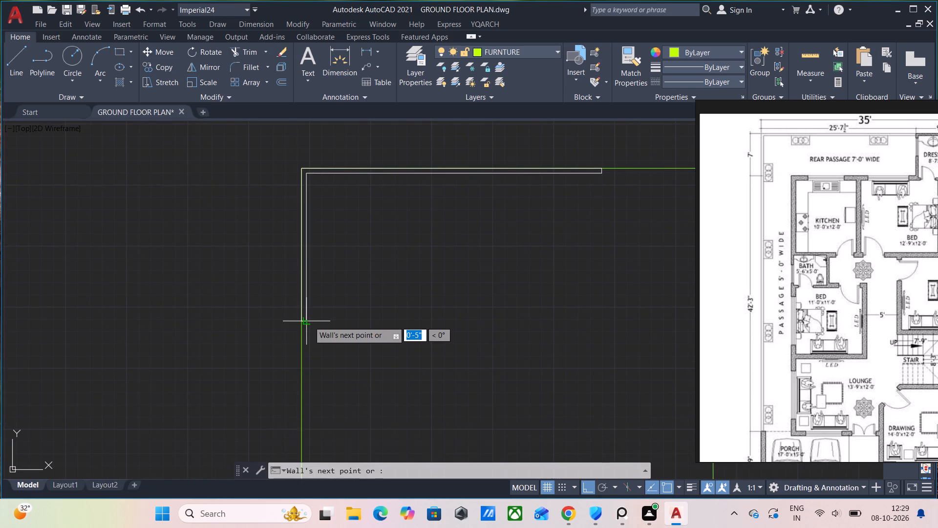
{"action": "key", "text": "ctrl+z"}
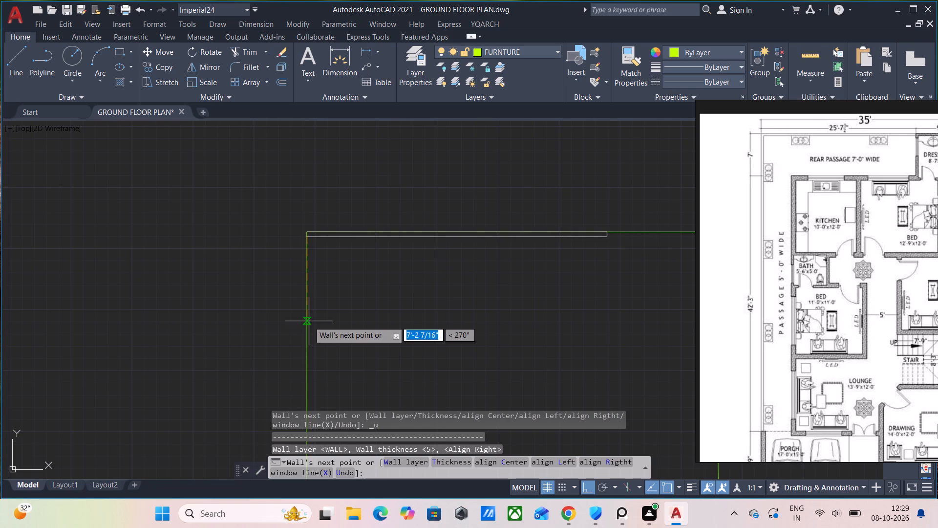
{"action": "type", "text": "7'"}
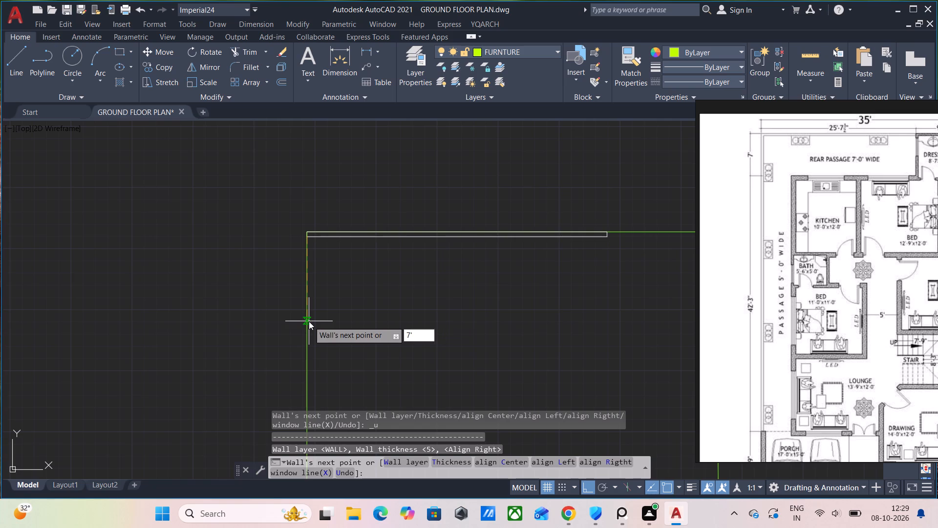
{"action": "key", "text": "Return"}
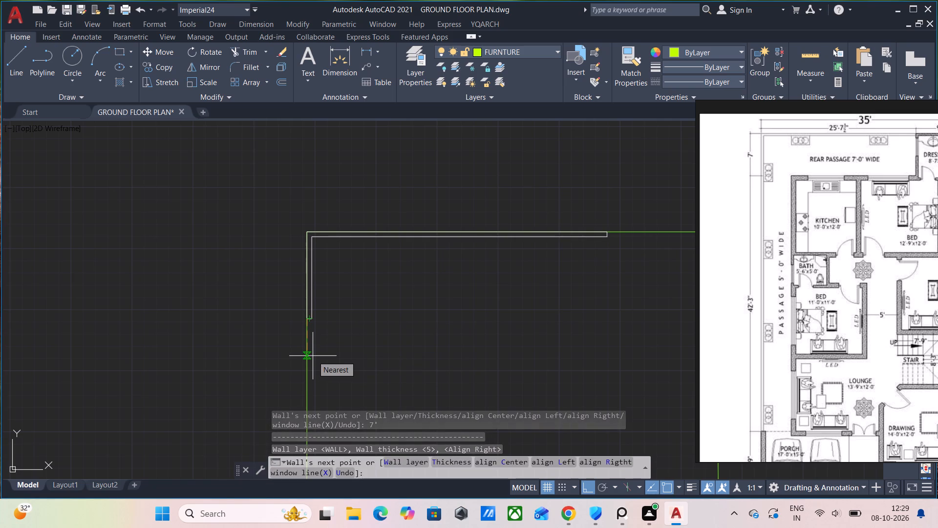
{"action": "type", "text": "42'"}
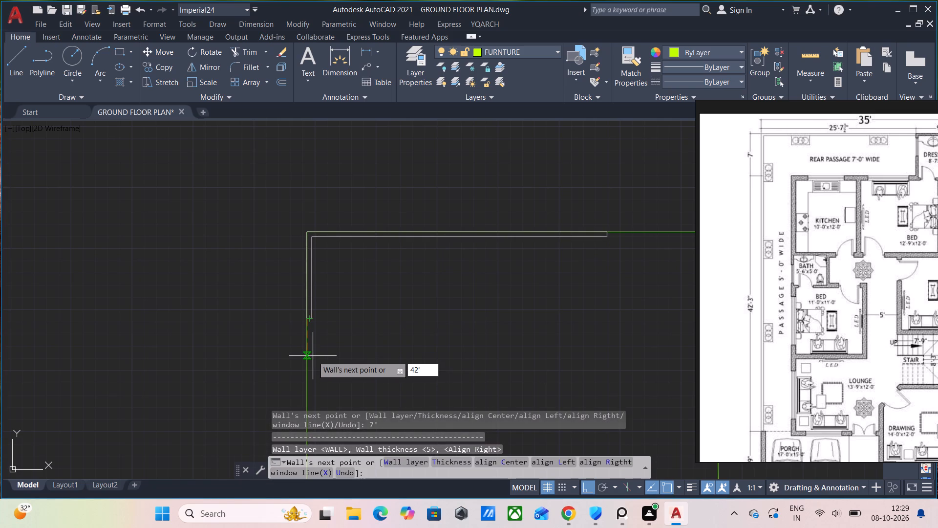
{"action": "type", "text": "3\""}
{"action": "key", "text": "Return"}
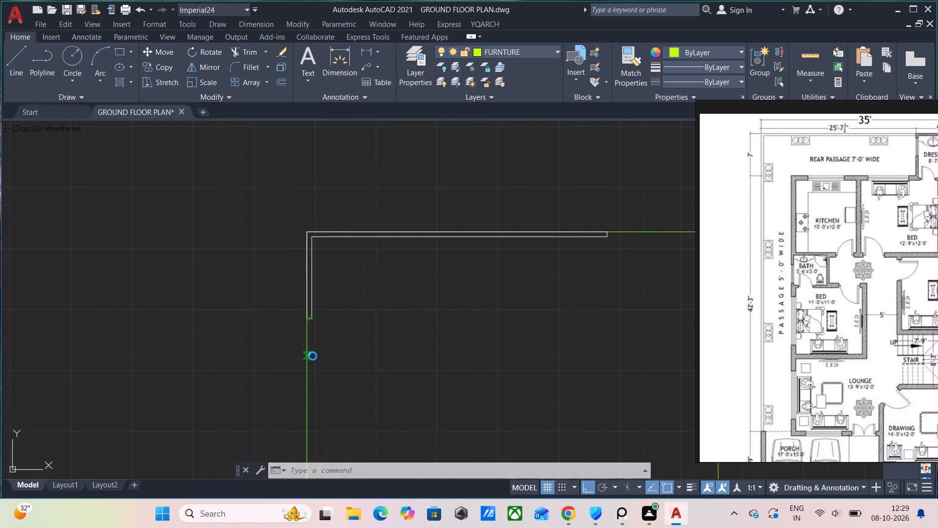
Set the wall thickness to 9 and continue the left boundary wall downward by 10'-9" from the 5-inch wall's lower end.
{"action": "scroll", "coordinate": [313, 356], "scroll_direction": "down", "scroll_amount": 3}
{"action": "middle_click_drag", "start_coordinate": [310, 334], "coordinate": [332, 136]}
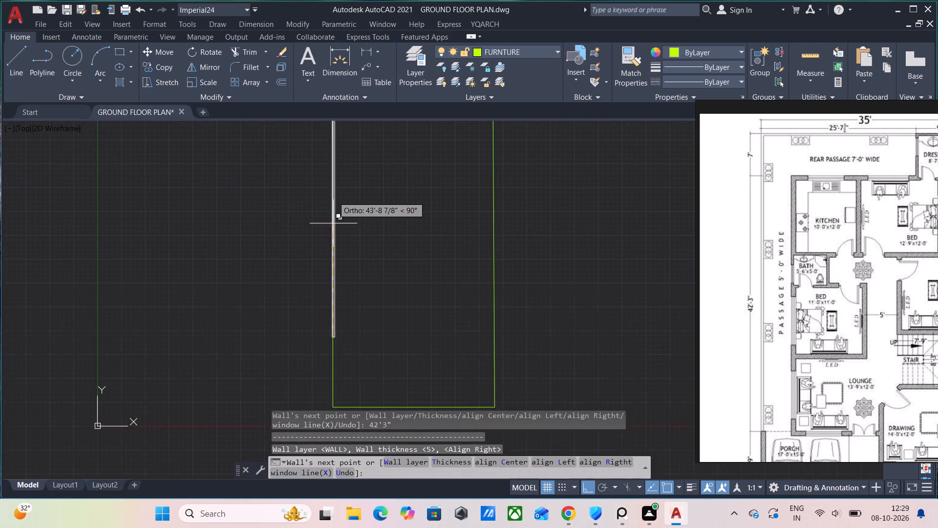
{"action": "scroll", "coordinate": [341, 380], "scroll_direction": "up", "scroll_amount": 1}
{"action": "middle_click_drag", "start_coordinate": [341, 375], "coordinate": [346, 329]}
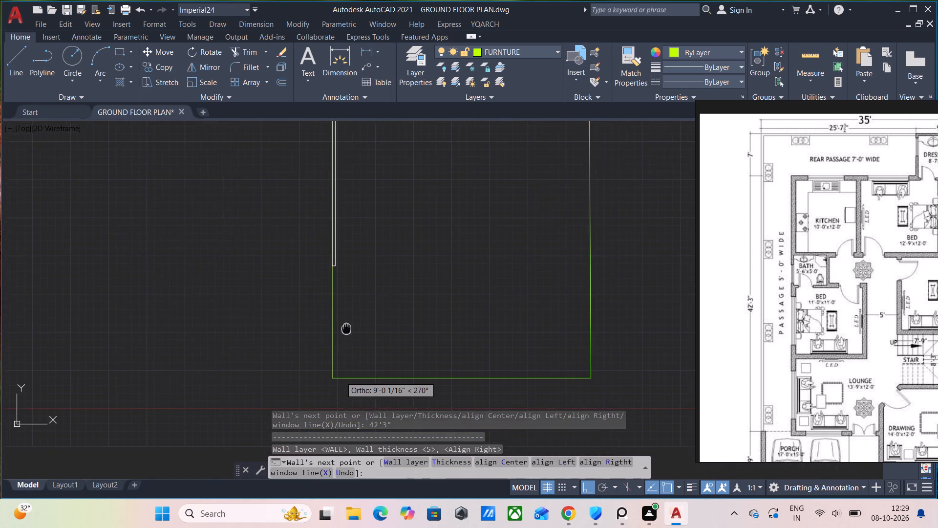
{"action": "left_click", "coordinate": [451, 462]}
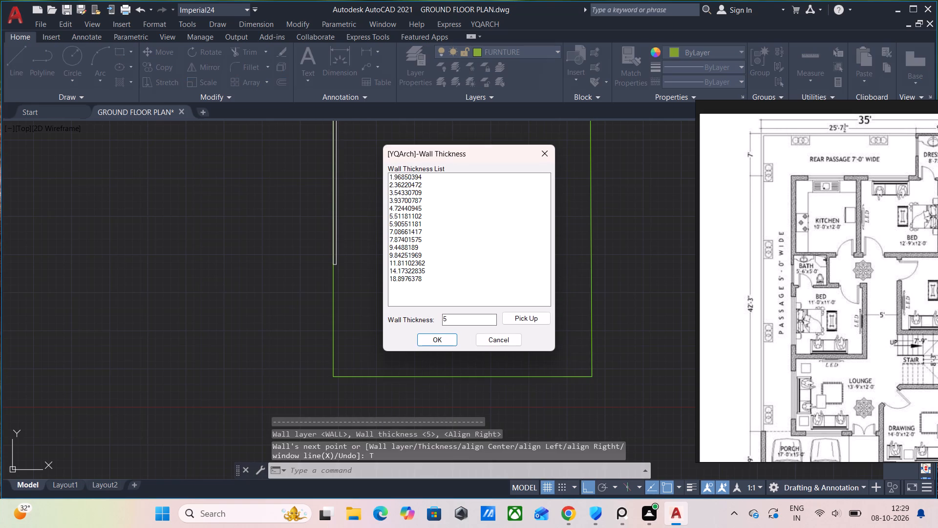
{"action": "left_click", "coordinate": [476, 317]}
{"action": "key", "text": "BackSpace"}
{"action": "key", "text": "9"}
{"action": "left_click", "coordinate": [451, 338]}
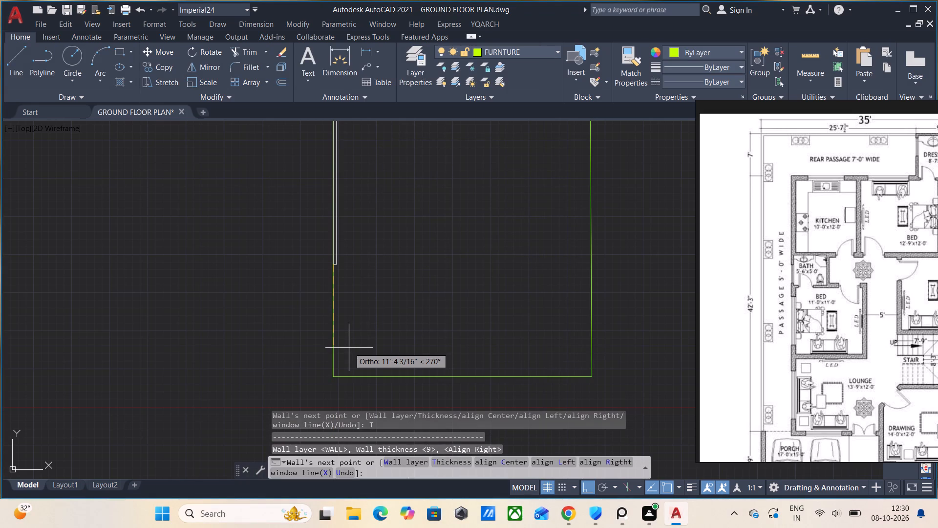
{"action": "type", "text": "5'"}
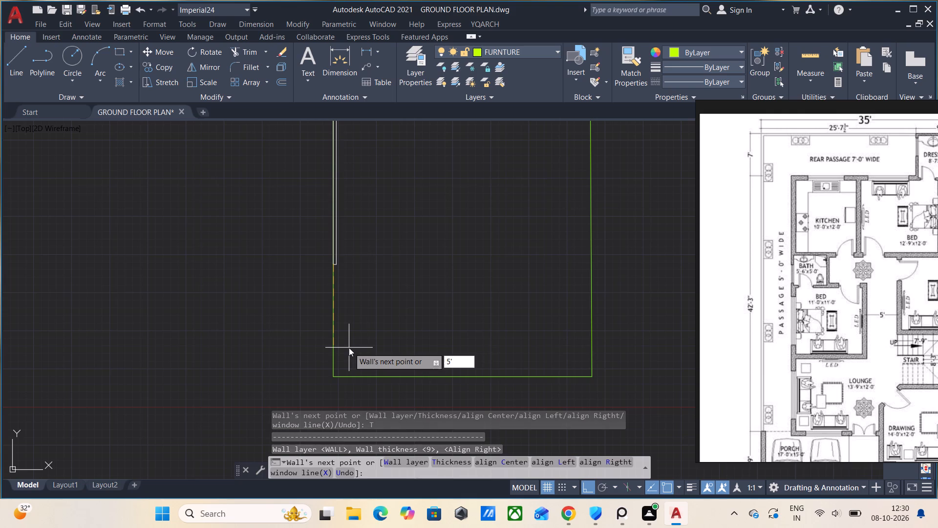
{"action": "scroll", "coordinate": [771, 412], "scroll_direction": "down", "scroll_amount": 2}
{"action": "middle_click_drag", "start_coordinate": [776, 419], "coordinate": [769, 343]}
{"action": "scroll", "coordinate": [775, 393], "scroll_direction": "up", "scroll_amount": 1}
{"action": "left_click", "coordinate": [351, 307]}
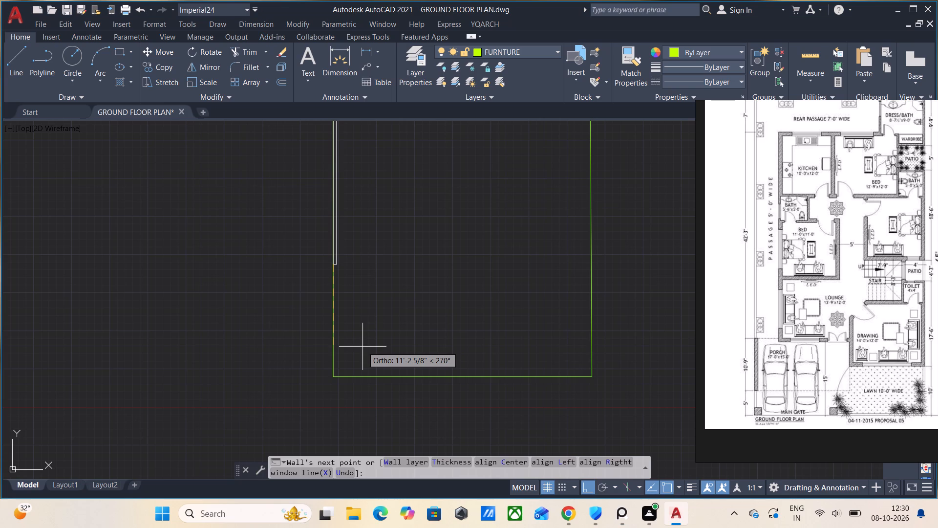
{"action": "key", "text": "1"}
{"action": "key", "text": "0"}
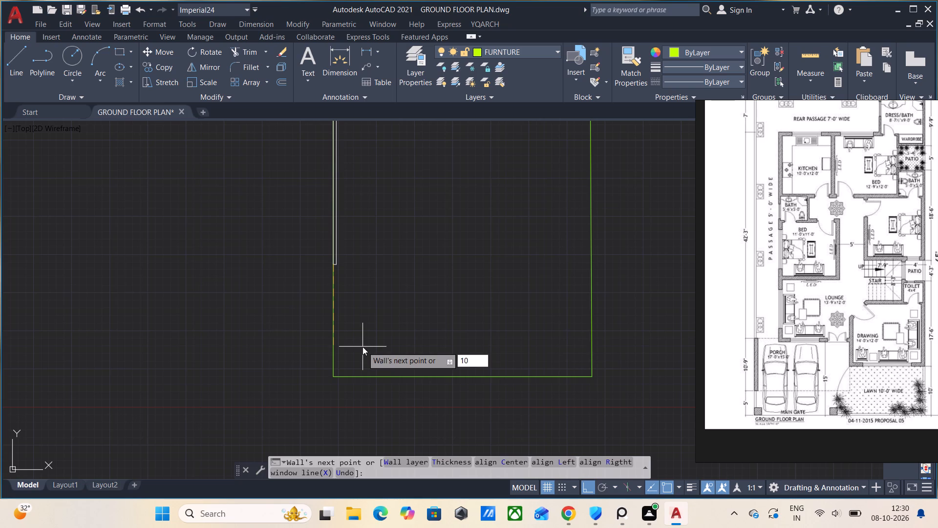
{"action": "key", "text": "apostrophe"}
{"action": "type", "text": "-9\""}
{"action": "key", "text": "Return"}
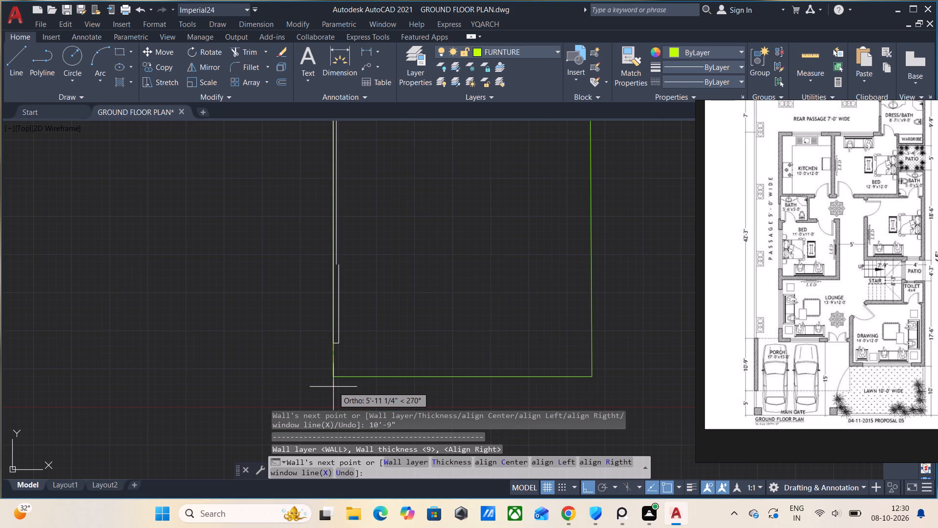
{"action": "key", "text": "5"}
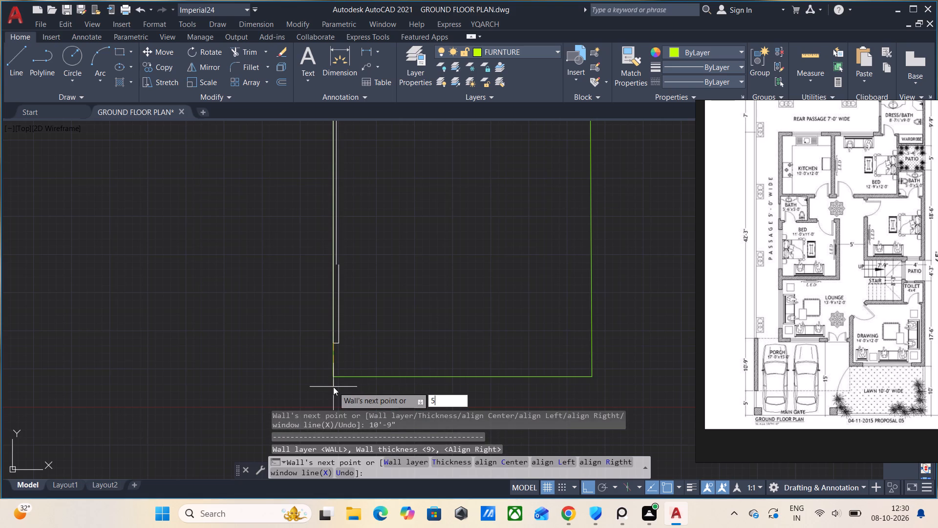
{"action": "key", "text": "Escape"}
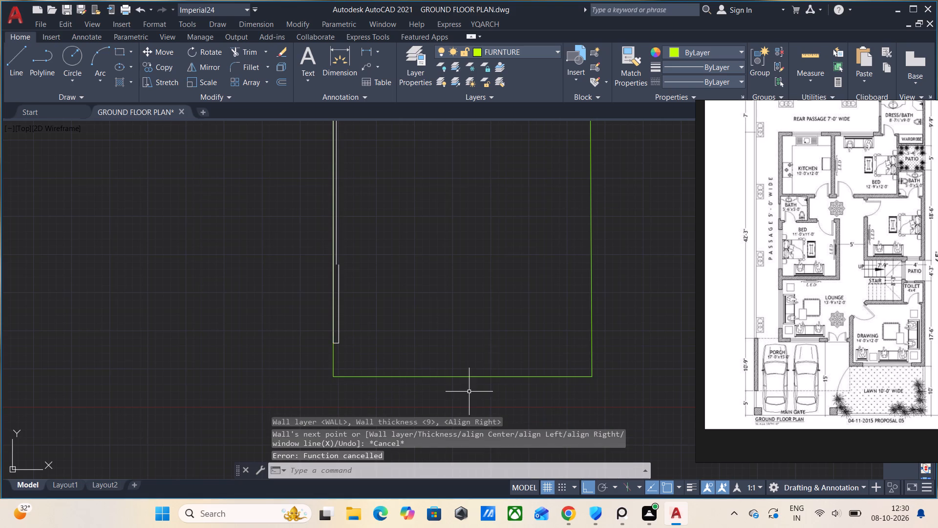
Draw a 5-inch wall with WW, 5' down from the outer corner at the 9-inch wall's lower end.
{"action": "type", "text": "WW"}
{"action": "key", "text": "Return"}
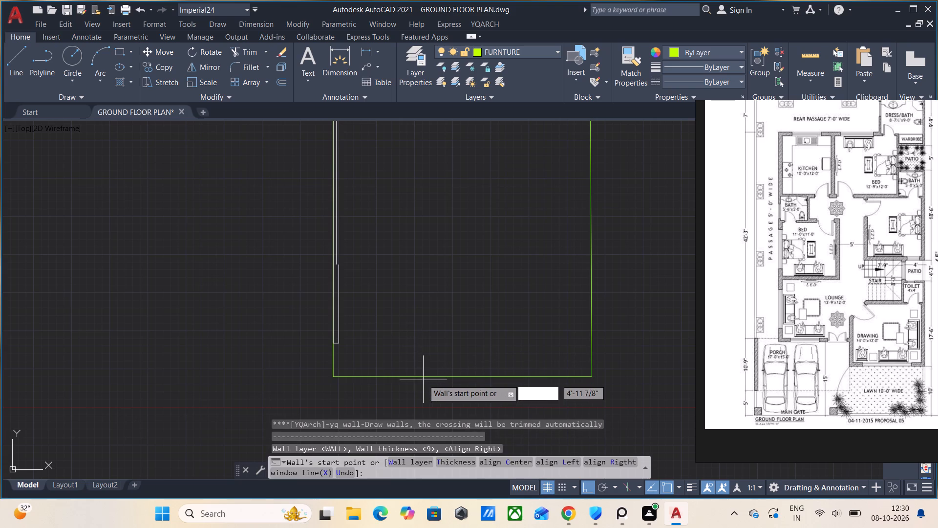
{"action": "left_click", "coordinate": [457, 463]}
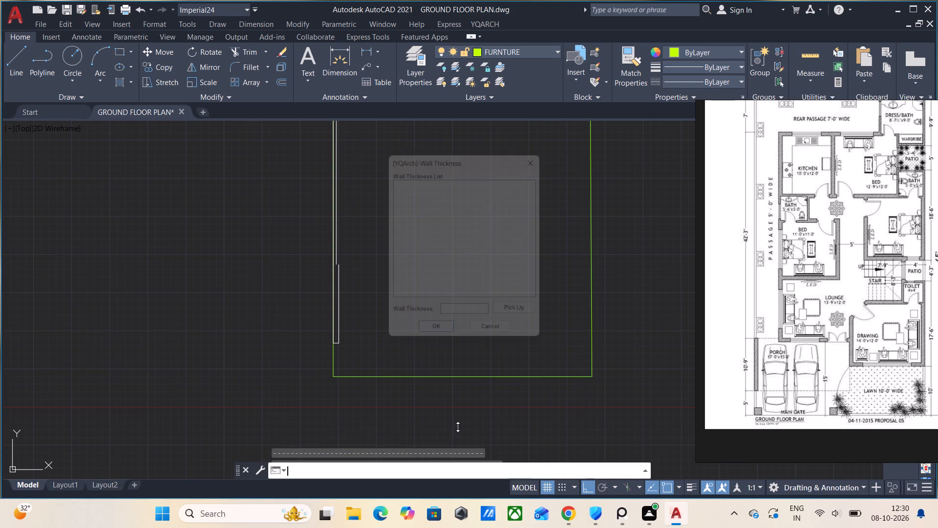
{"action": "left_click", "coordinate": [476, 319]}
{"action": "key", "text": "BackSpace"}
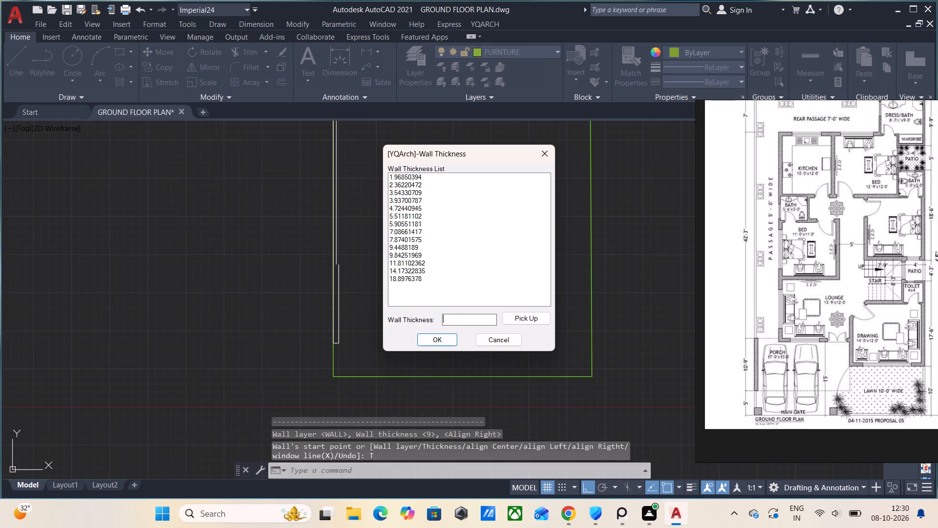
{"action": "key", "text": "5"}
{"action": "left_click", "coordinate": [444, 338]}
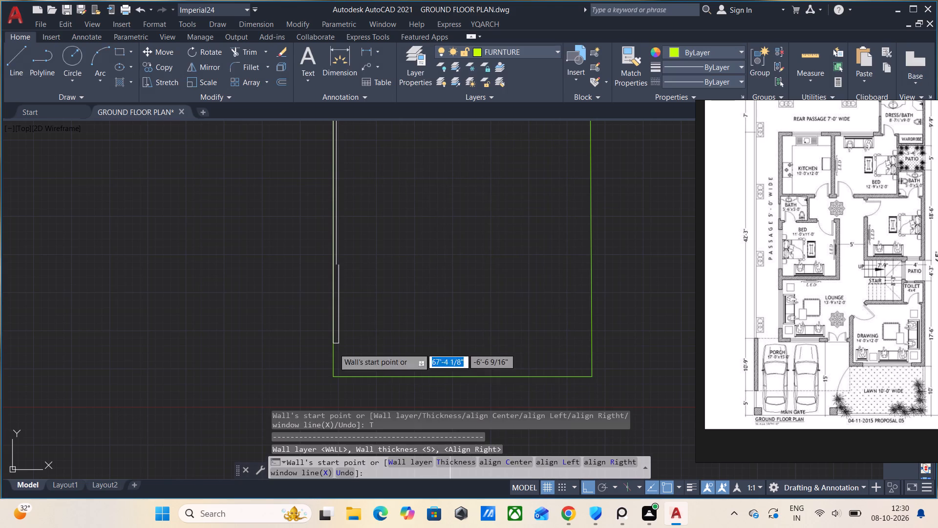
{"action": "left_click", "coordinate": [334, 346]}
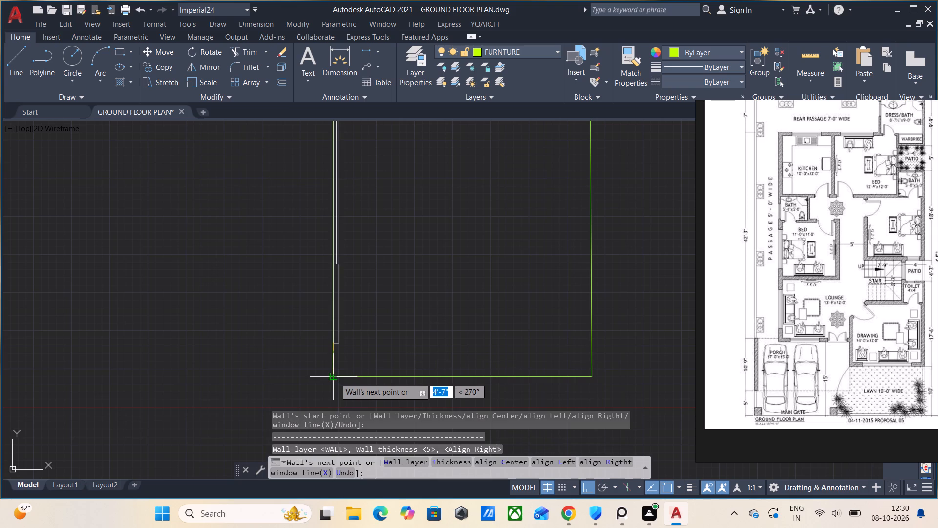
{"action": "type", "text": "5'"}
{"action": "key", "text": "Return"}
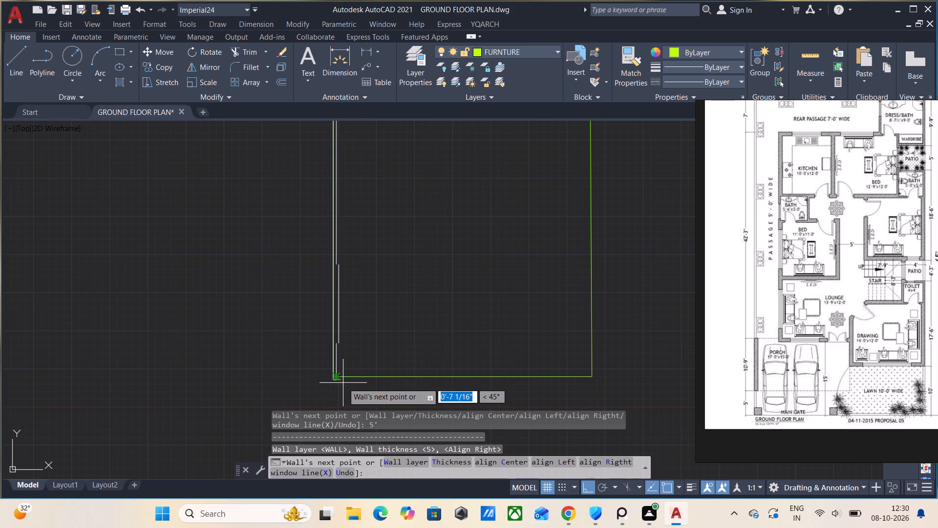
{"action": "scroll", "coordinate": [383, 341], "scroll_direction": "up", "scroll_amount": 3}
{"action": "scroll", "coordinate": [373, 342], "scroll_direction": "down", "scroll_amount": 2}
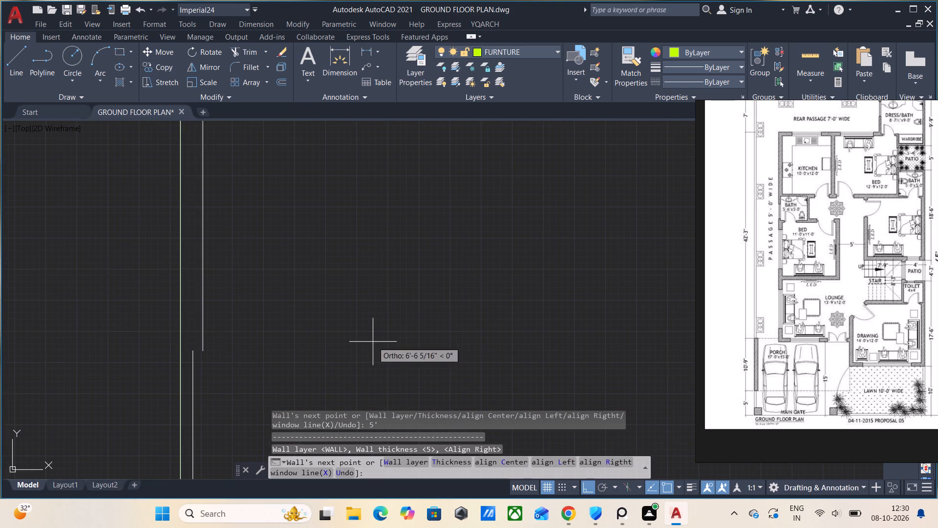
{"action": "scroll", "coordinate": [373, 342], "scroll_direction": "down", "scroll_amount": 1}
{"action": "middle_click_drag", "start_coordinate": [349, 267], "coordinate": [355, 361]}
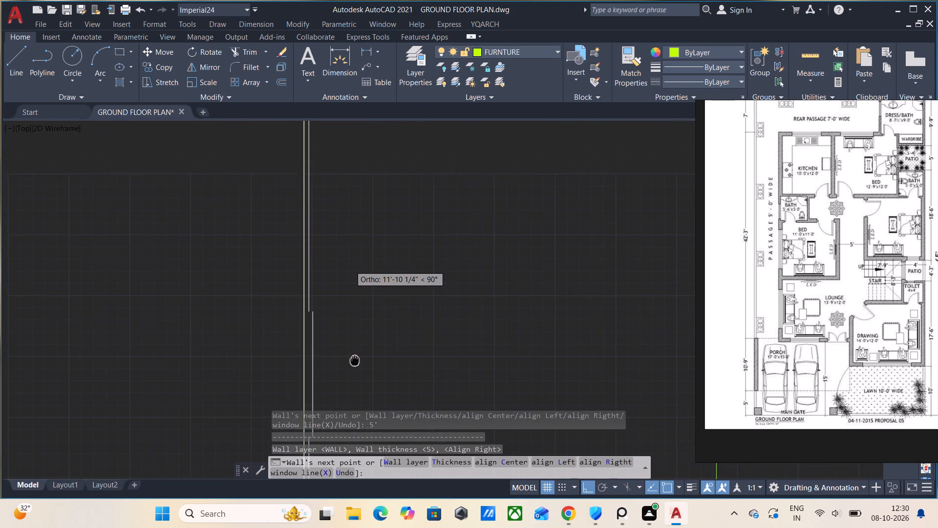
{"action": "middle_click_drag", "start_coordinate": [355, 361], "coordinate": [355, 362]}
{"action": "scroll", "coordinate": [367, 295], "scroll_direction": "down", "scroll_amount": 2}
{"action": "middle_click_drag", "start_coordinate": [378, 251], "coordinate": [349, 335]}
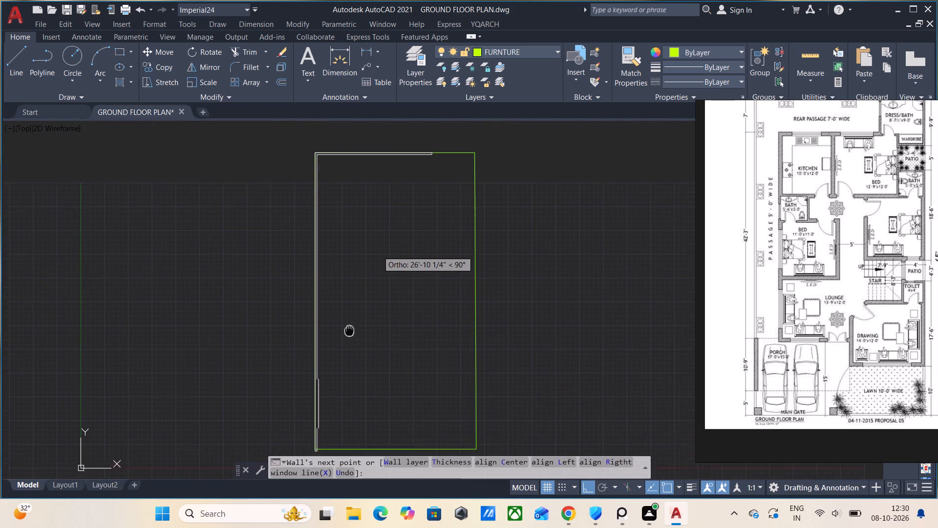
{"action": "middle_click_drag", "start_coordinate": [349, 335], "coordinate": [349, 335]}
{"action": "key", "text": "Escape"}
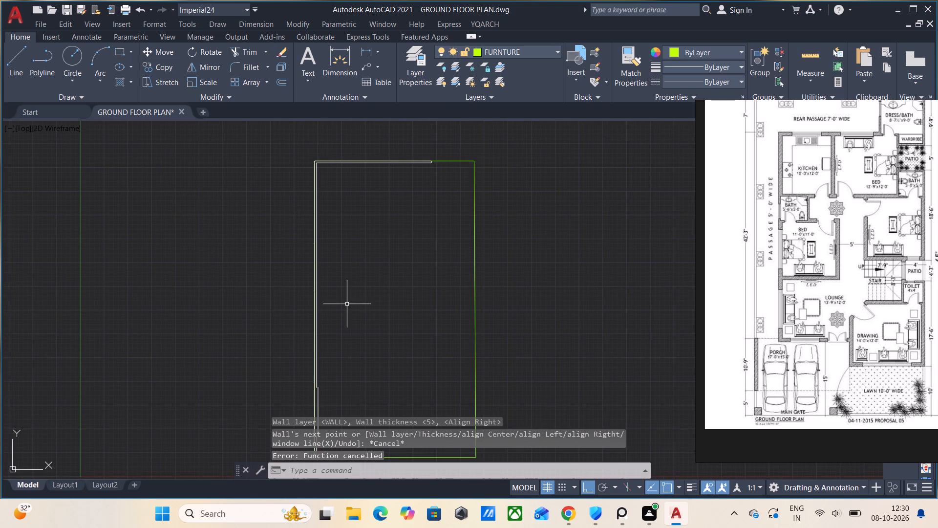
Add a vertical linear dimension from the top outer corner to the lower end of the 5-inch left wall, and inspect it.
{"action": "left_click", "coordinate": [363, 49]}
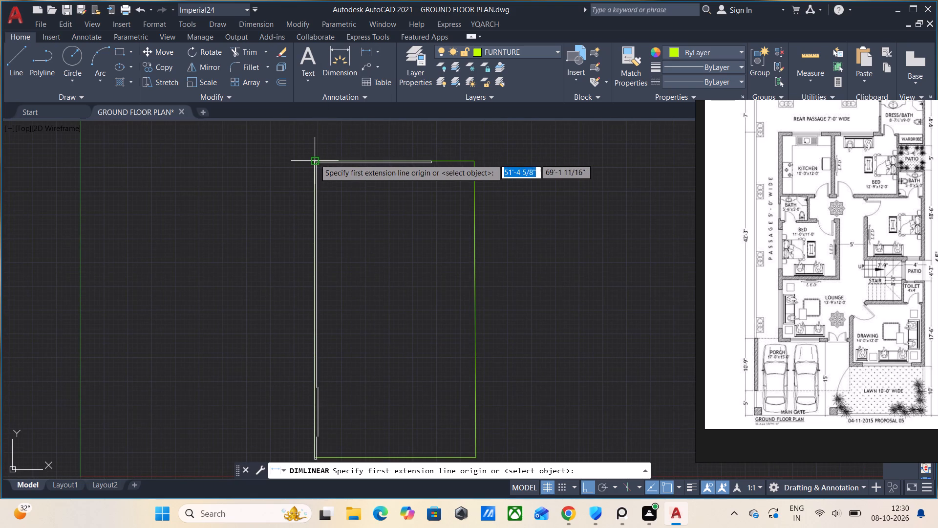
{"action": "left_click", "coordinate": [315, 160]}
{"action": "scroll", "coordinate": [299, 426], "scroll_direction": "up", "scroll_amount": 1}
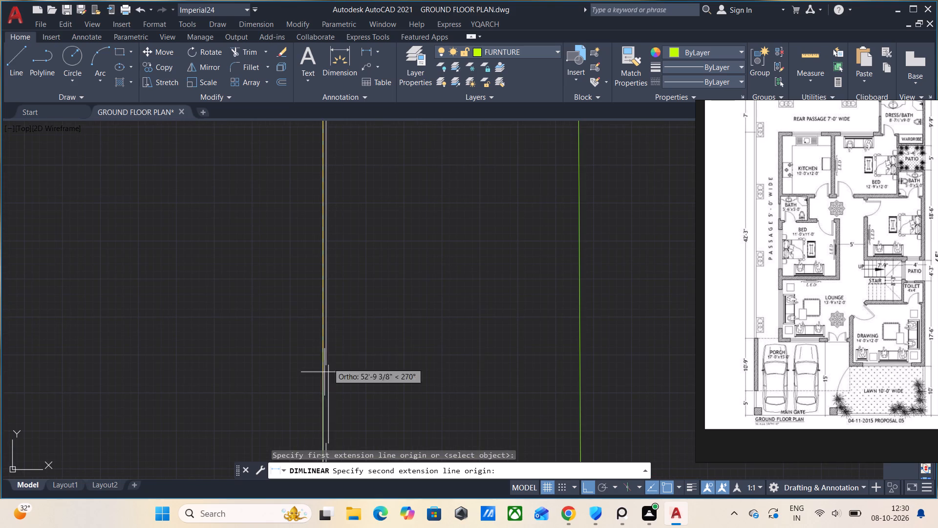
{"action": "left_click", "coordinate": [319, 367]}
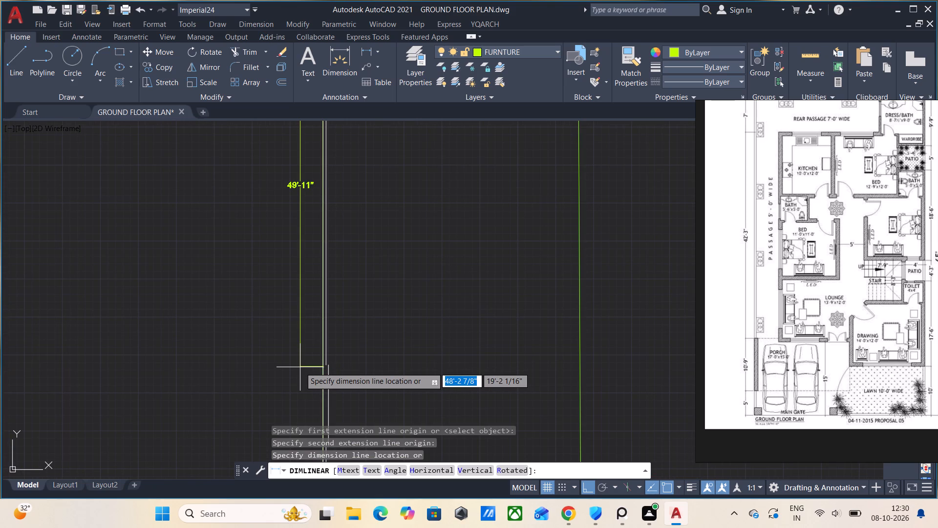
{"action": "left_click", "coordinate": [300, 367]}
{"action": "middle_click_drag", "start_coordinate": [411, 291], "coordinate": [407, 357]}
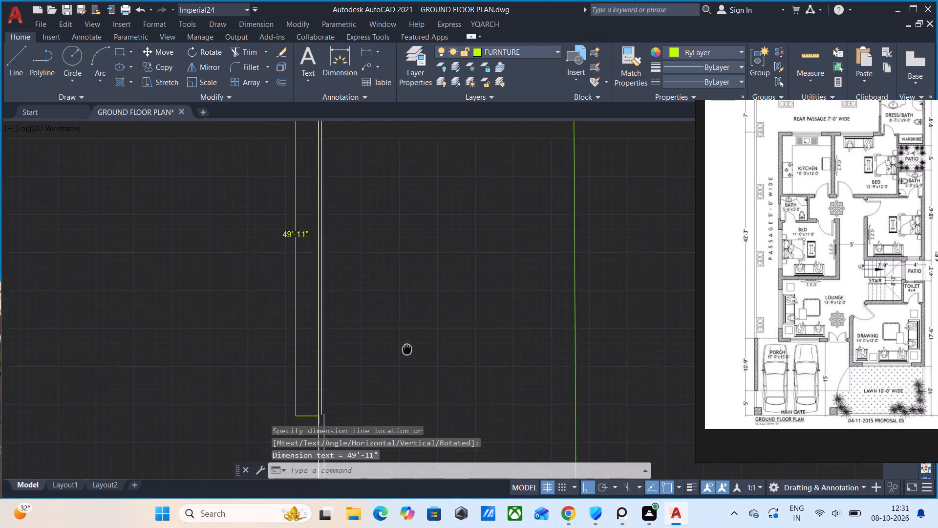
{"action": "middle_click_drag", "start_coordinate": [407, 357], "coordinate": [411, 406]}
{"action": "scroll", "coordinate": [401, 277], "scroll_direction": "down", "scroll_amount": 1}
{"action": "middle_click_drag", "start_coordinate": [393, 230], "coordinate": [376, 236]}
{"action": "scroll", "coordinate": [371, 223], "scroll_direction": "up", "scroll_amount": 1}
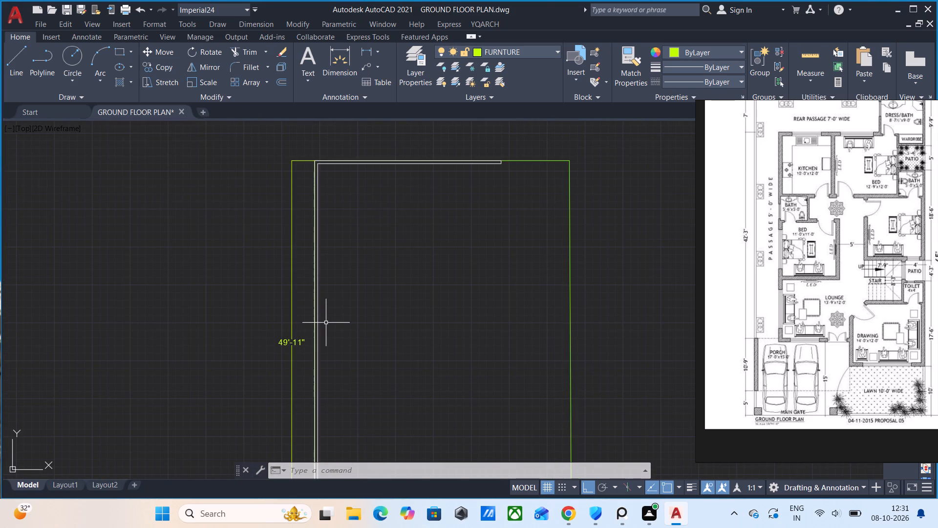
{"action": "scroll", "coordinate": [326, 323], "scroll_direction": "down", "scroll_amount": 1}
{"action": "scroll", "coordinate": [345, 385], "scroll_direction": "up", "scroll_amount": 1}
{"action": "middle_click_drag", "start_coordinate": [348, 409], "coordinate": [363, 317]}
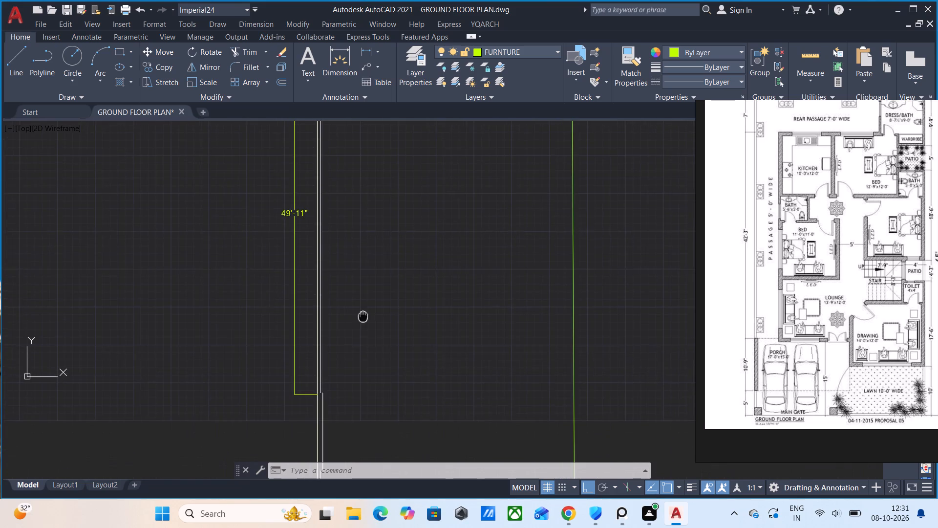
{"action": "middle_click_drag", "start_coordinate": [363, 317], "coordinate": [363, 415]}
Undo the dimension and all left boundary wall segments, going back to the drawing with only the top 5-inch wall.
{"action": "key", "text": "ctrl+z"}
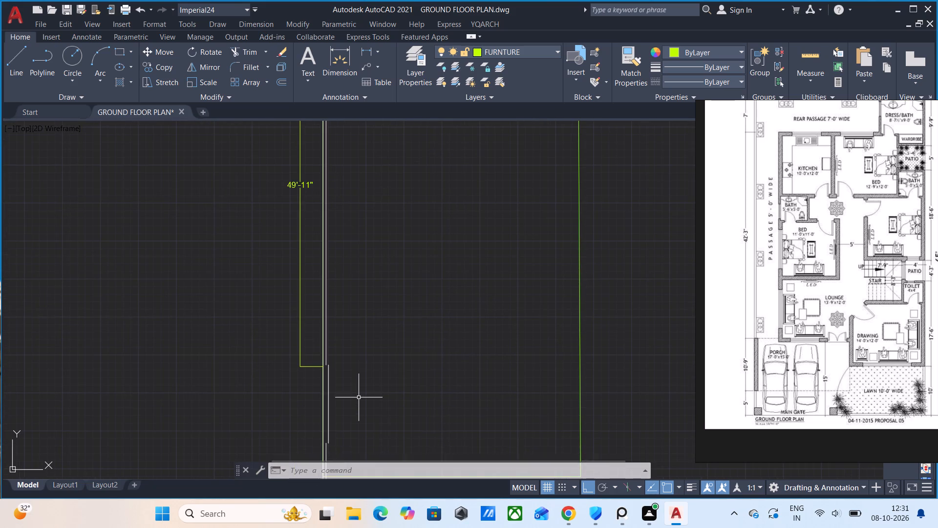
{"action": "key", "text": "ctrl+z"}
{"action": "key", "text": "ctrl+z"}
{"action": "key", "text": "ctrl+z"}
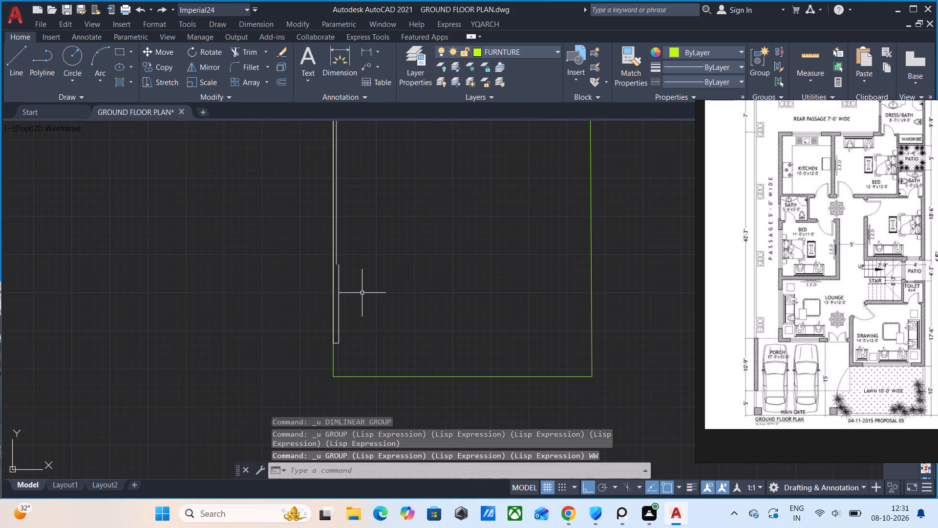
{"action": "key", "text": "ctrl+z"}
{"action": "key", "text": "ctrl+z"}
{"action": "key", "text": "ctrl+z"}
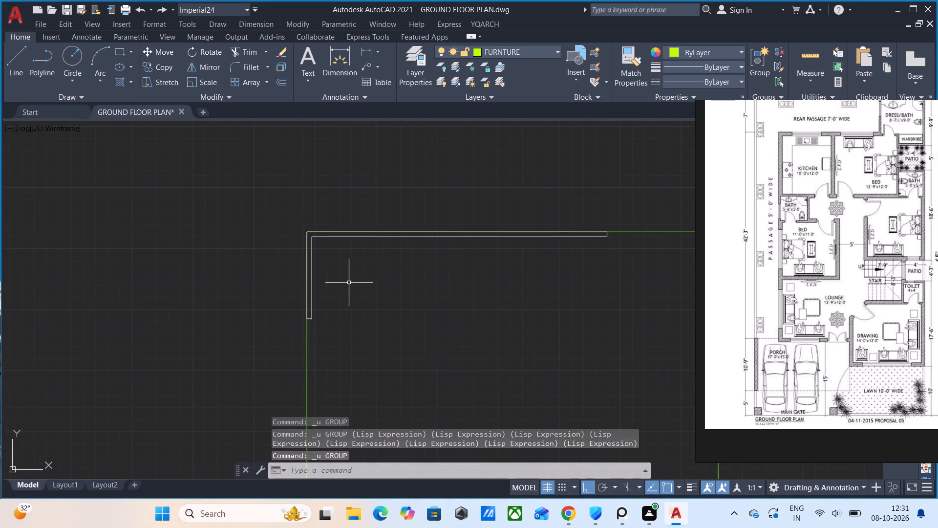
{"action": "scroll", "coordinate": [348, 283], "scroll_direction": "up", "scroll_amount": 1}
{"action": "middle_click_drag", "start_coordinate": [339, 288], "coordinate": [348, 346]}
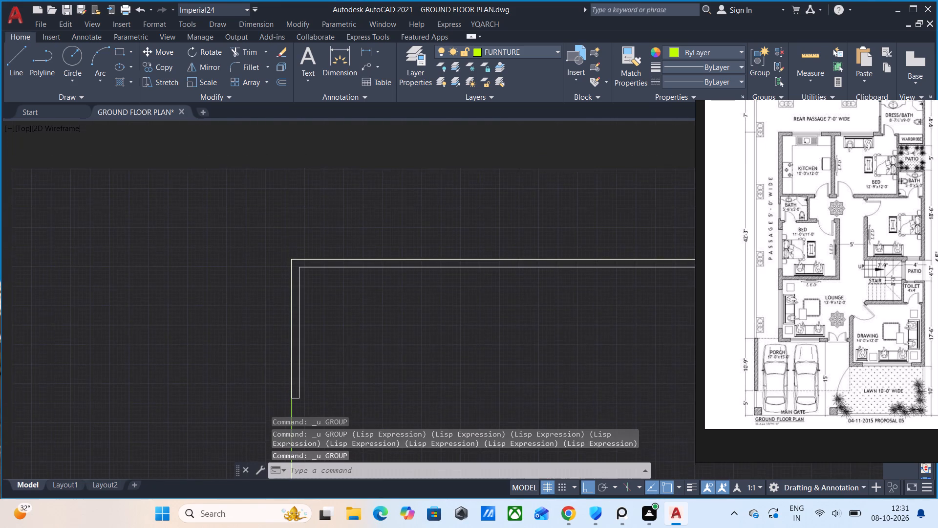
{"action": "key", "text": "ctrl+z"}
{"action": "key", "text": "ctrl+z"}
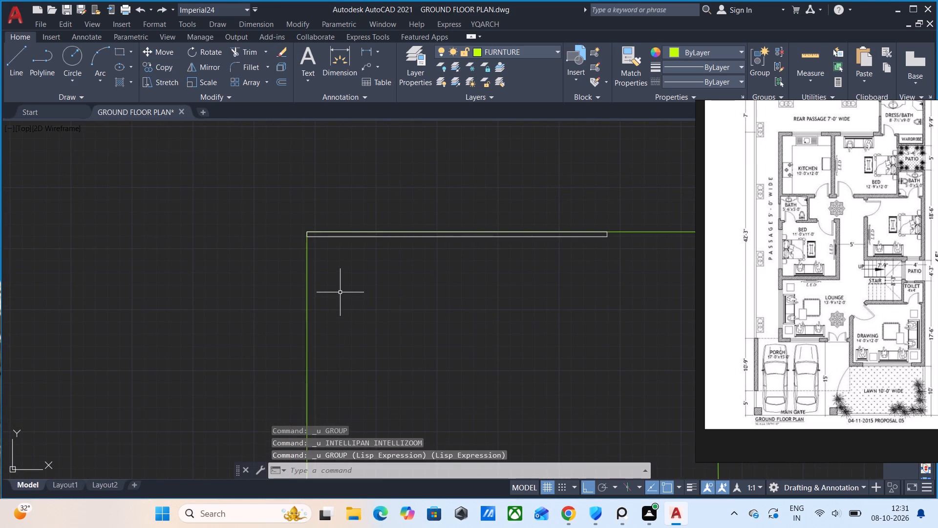
Draw the 5-inch left boundary wall with WW from the top-left outer corner, 7' down and a further 42'-3" down.
{"action": "type", "text": "WW"}
{"action": "key", "text": "Return"}
{"action": "scroll", "coordinate": [324, 264], "scroll_direction": "up", "scroll_amount": 2}
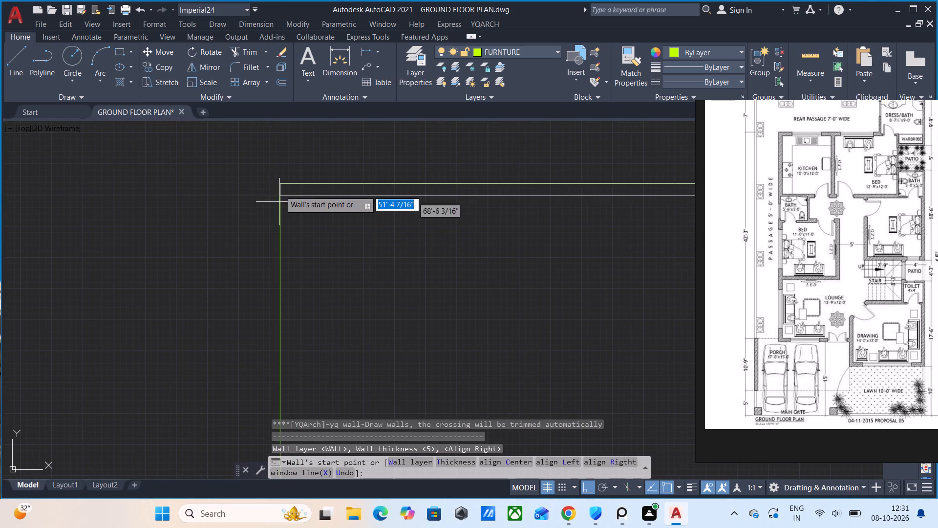
{"action": "left_click", "coordinate": [281, 181]}
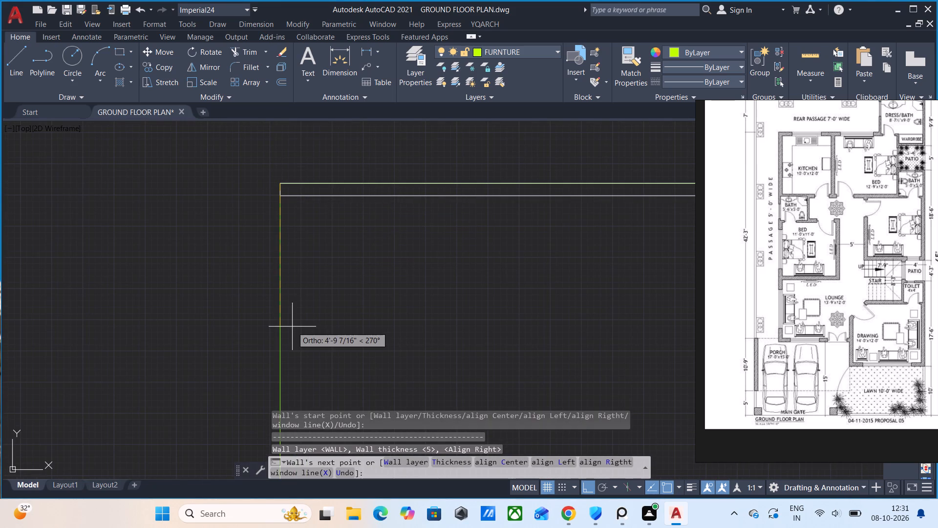
{"action": "type", "text": "7'"}
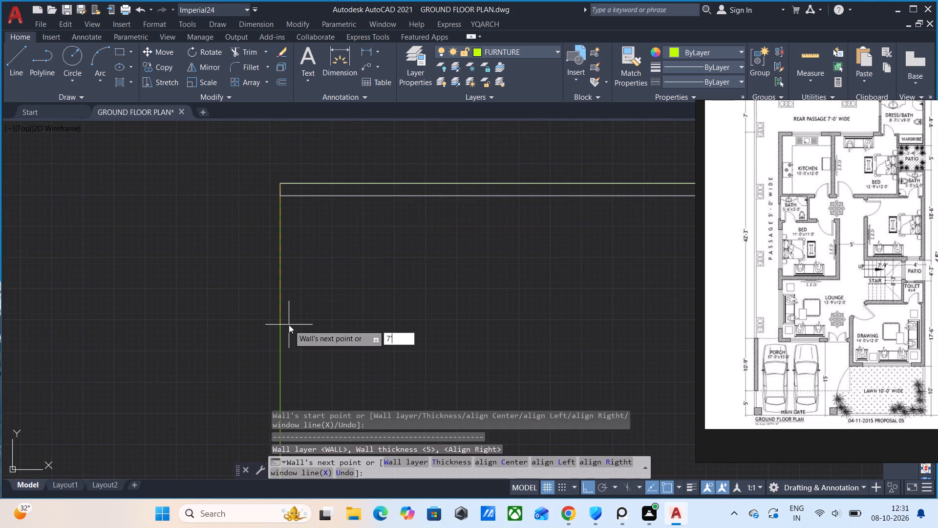
{"action": "key", "text": "Return"}
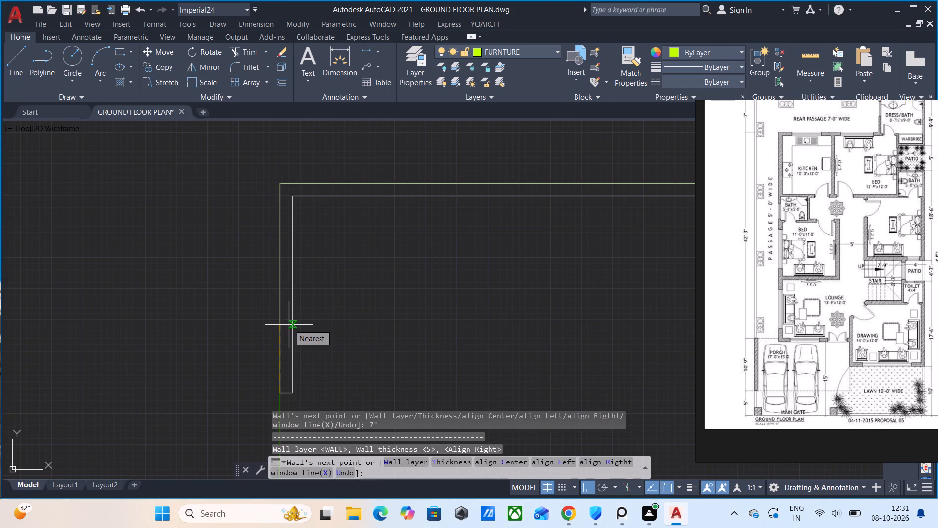
{"action": "scroll", "coordinate": [293, 334], "scroll_direction": "down", "scroll_amount": 2}
{"action": "middle_click_drag", "start_coordinate": [297, 380], "coordinate": [311, 271]}
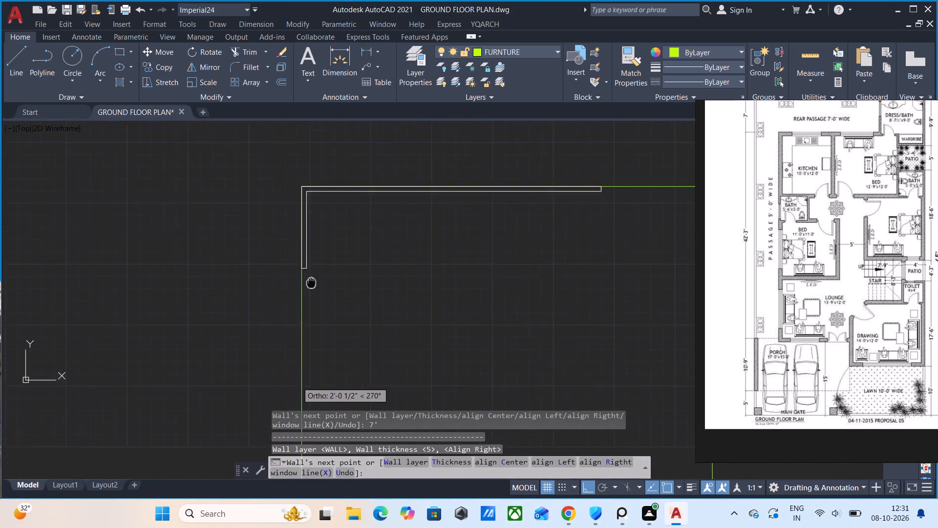
{"action": "middle_click_drag", "start_coordinate": [311, 271], "coordinate": [312, 266]}
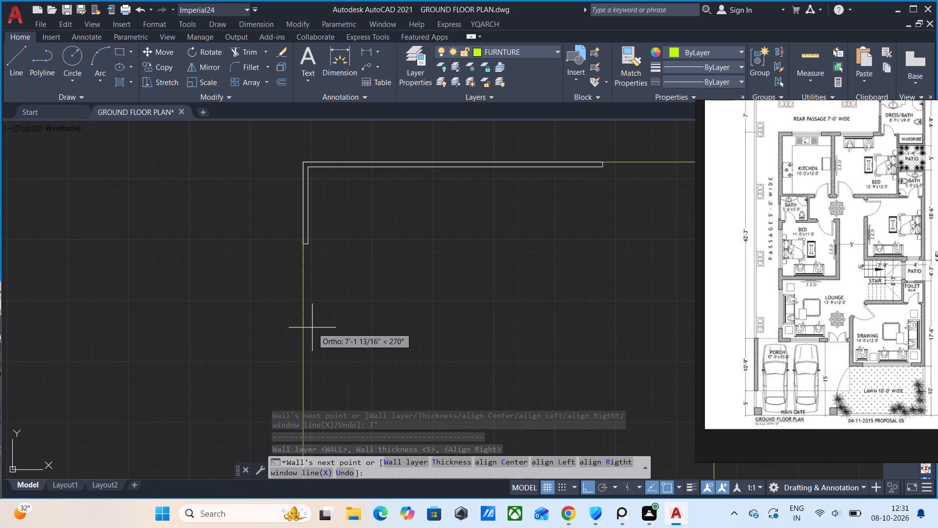
{"action": "type", "text": "42'"}
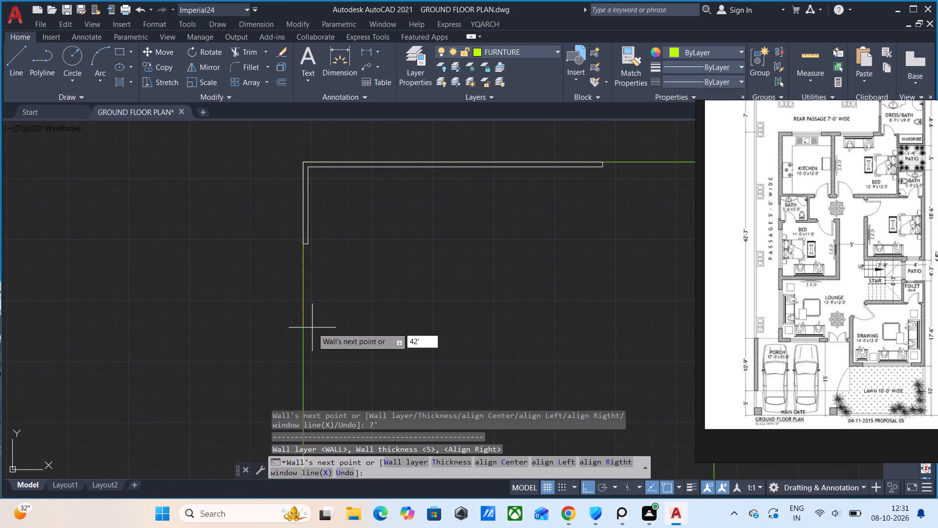
{"action": "type", "text": "3\""}
{"action": "key", "text": "Return"}
Set the wall thickness to 9 and continue the left boundary wall downward by 10'-9".
{"action": "scroll", "coordinate": [332, 343], "scroll_direction": "down", "scroll_amount": 2}
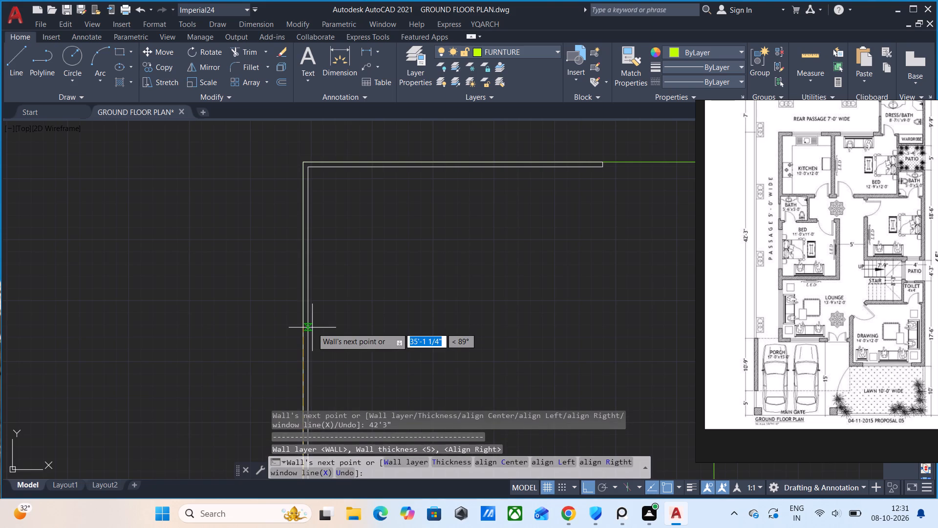
{"action": "middle_click_drag", "start_coordinate": [344, 363], "coordinate": [350, 134]}
{"action": "scroll", "coordinate": [386, 262], "scroll_direction": "down", "scroll_amount": 3}
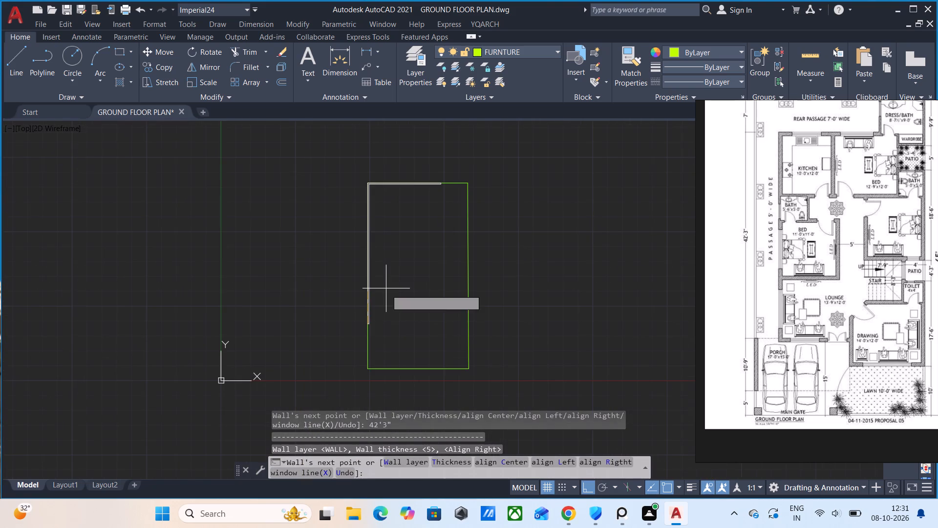
{"action": "scroll", "coordinate": [378, 364], "scroll_direction": "up", "scroll_amount": 1}
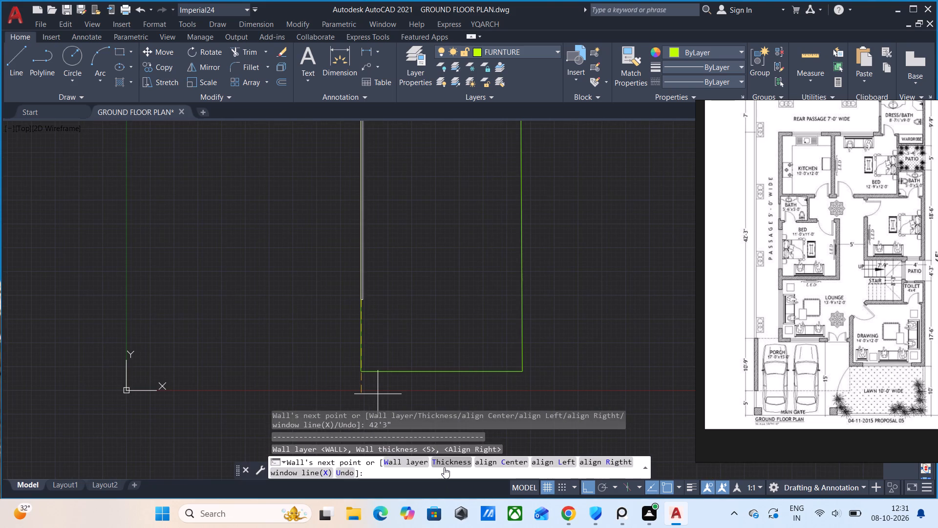
{"action": "left_click", "coordinate": [447, 462]}
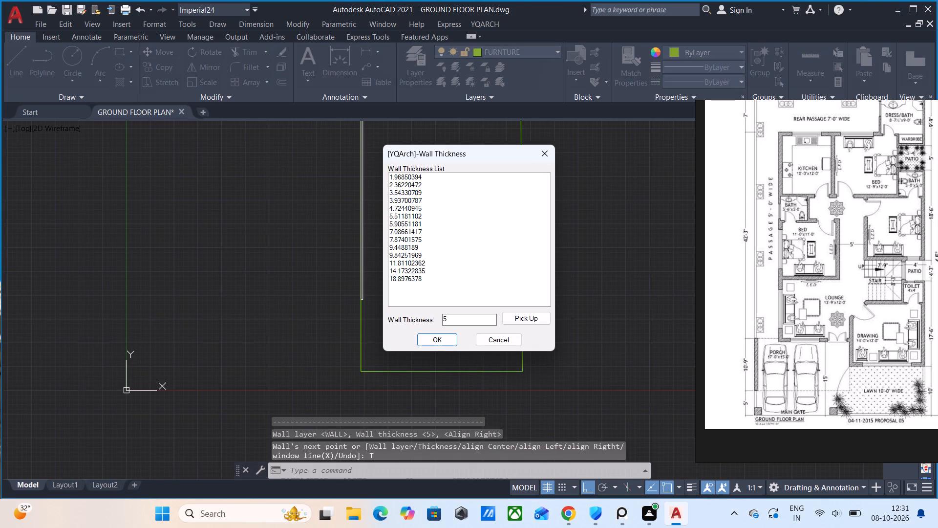
{"action": "left_click", "coordinate": [480, 321]}
{"action": "key", "text": "BackSpace"}
{"action": "key", "text": "9"}
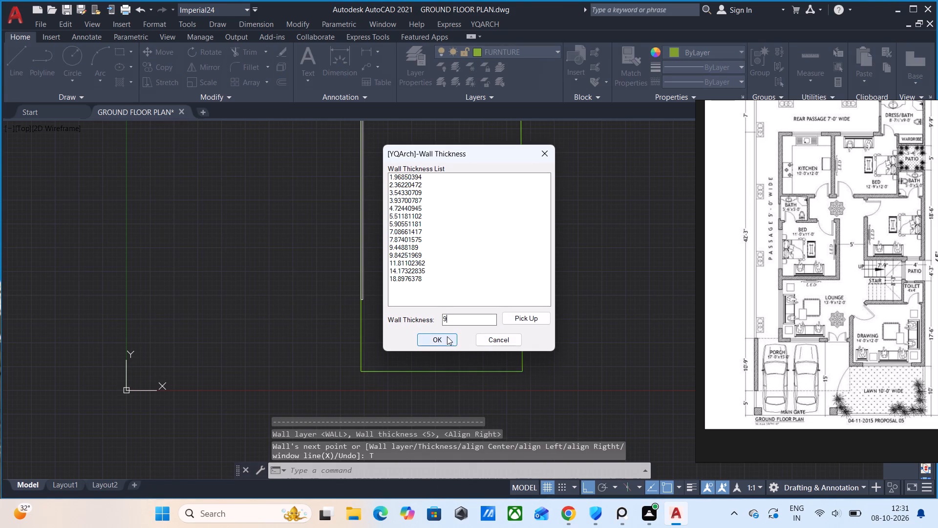
{"action": "left_click", "coordinate": [447, 336]}
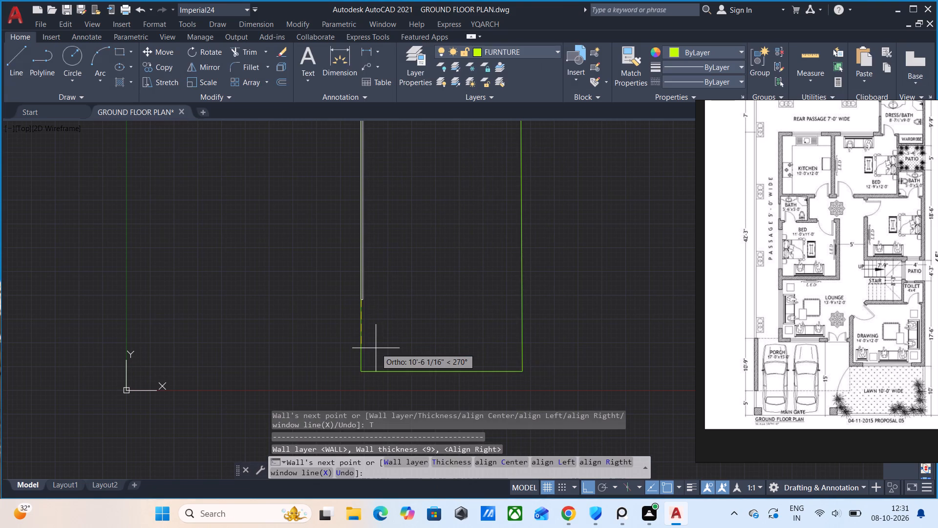
{"action": "type", "text": "10"}
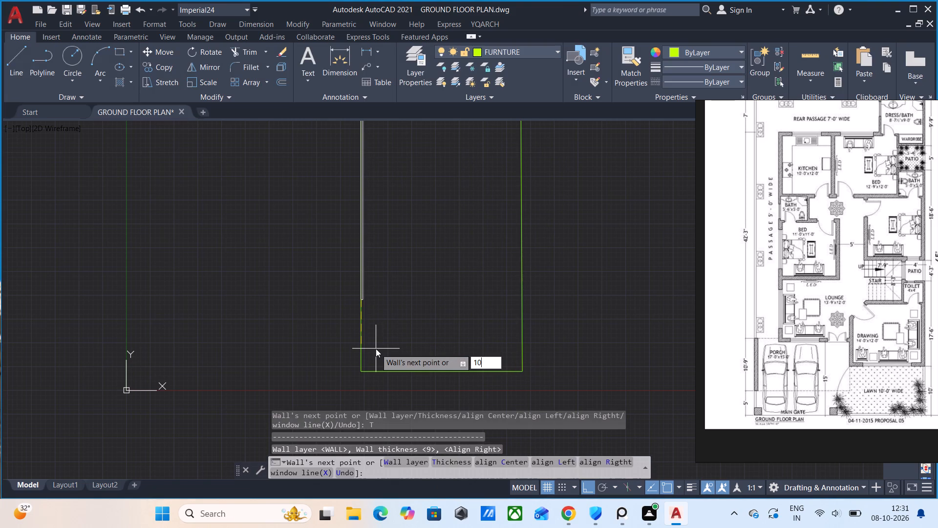
{"action": "type", "text": "'9\""}
{"action": "key", "text": "Return"}
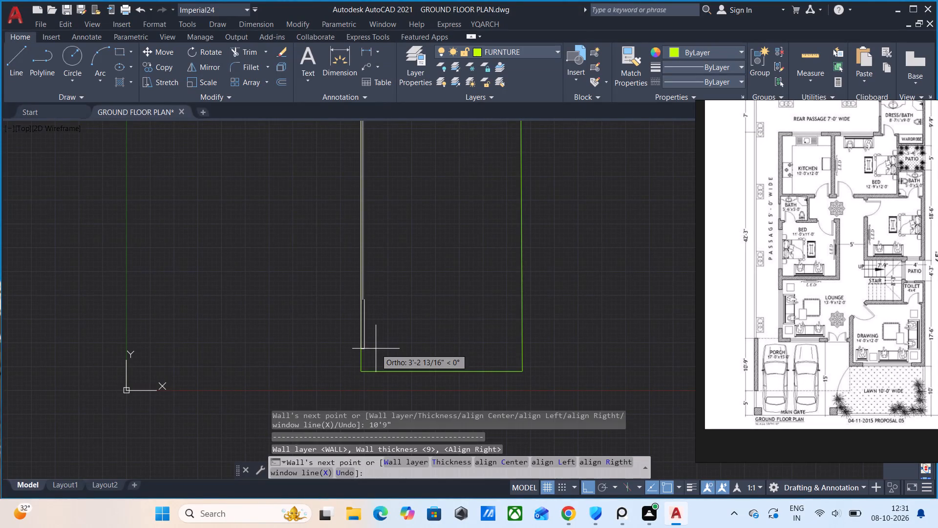
Set the wall thickness back to 5, extend the left boundary wall 5' down, and end the wall command.
{"action": "scroll", "coordinate": [376, 349], "scroll_direction": "up", "scroll_amount": 2}
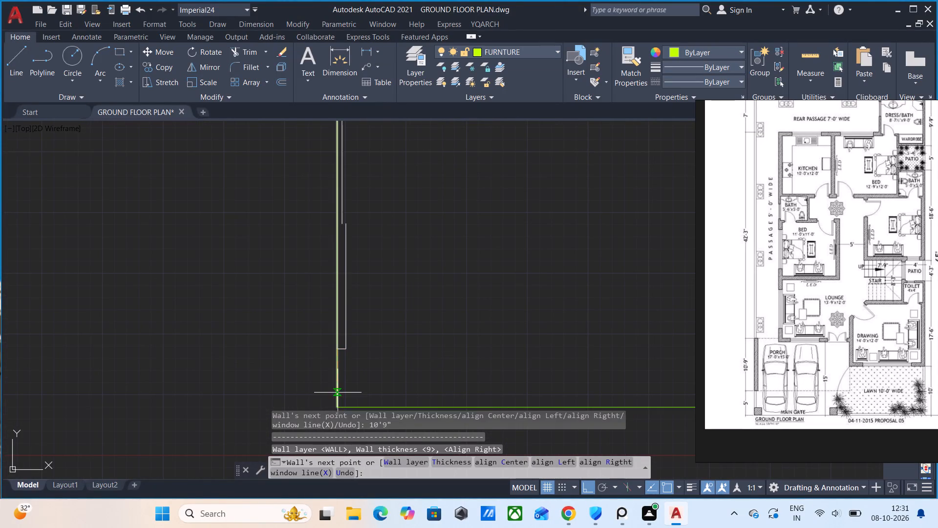
{"action": "middle_click_drag", "start_coordinate": [340, 389], "coordinate": [349, 349]}
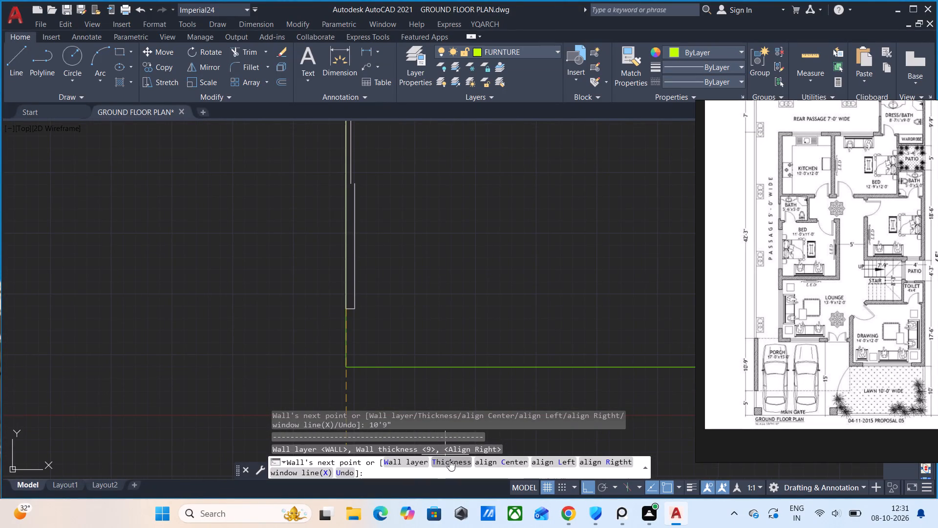
{"action": "left_click", "coordinate": [450, 461]}
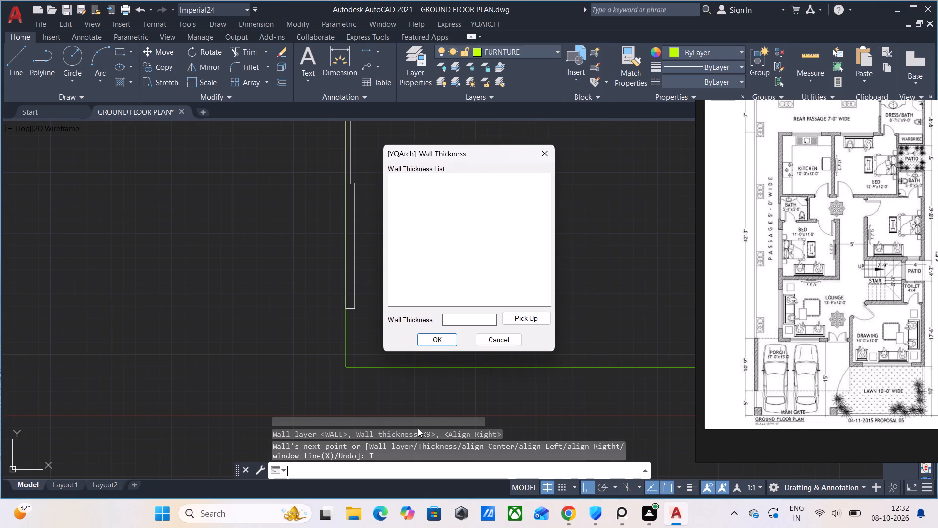
{"action": "left_click", "coordinate": [478, 320]}
{"action": "key", "text": "BackSpace"}
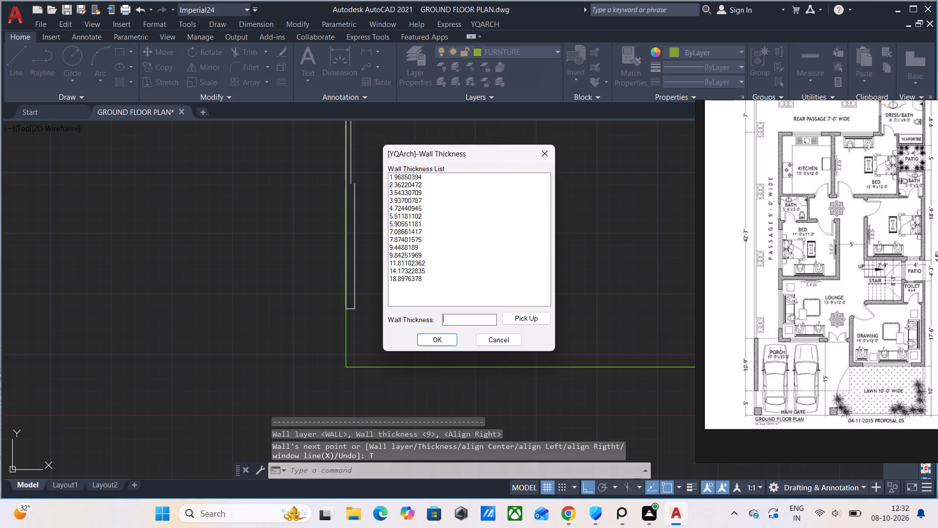
{"action": "key", "text": "5"}
{"action": "left_click", "coordinate": [438, 340]}
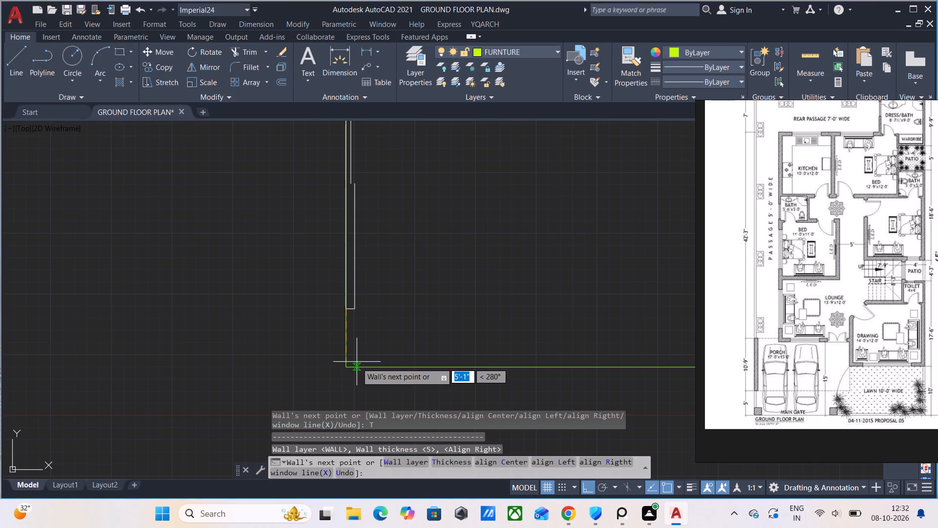
{"action": "key", "text": "5"}
{"action": "key", "text": "apostrophe"}
{"action": "key", "text": "Return"}
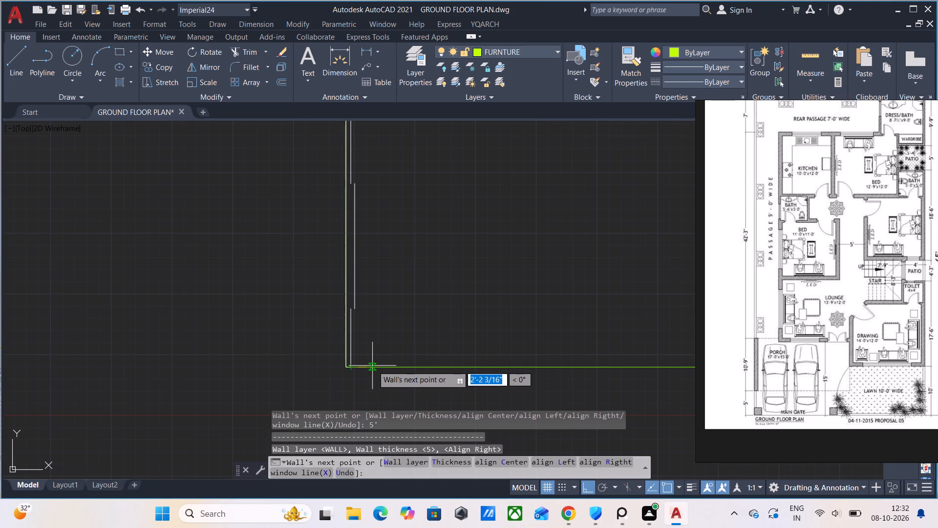
{"action": "key", "text": "Escape"}
Check the left boundary wall, and examine the wall layout and dimensions of the dress/bath corner in the PureRef reference plan.
{"action": "middle_click_drag", "start_coordinate": [393, 293], "coordinate": [393, 294]}
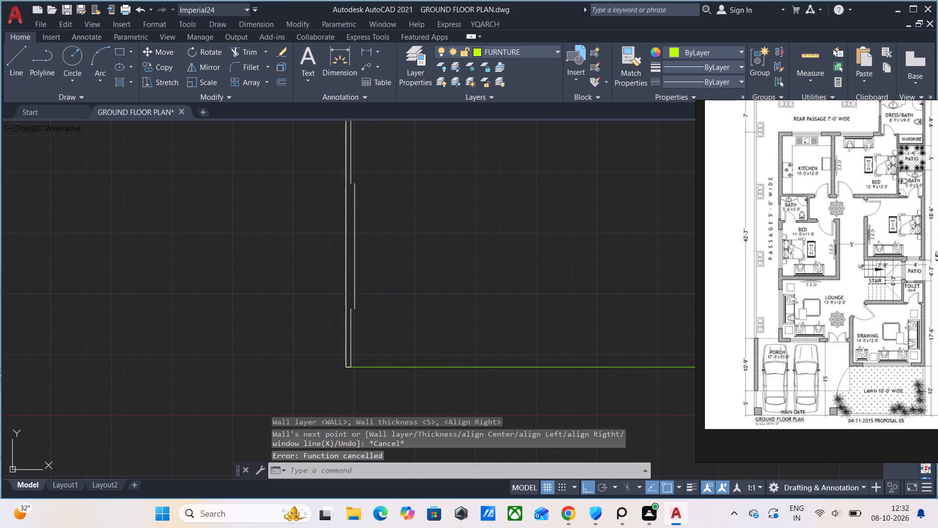
{"action": "middle_click_drag", "start_coordinate": [393, 294], "coordinate": [389, 347]}
{"action": "scroll", "coordinate": [422, 323], "scroll_direction": "down", "scroll_amount": 1}
{"action": "middle_click_drag", "start_coordinate": [449, 240], "coordinate": [433, 244]}
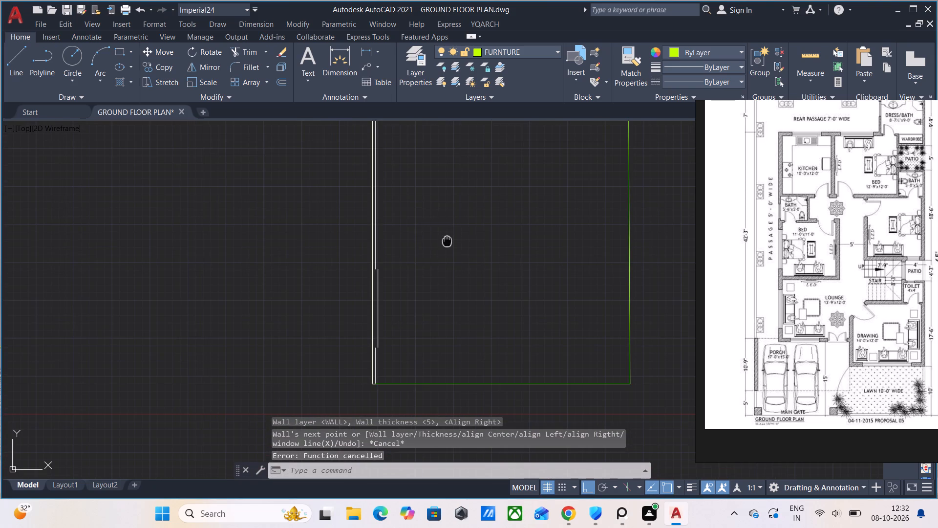
{"action": "middle_click_drag", "start_coordinate": [433, 244], "coordinate": [401, 241]}
{"action": "scroll", "coordinate": [834, 388], "scroll_direction": "up", "scroll_amount": 1}
{"action": "scroll", "coordinate": [851, 365], "scroll_direction": "down", "scroll_amount": 2}
{"action": "middle_click_drag", "start_coordinate": [851, 381], "coordinate": [794, 395]}
{"action": "scroll", "coordinate": [892, 246], "scroll_direction": "up", "scroll_amount": 2}
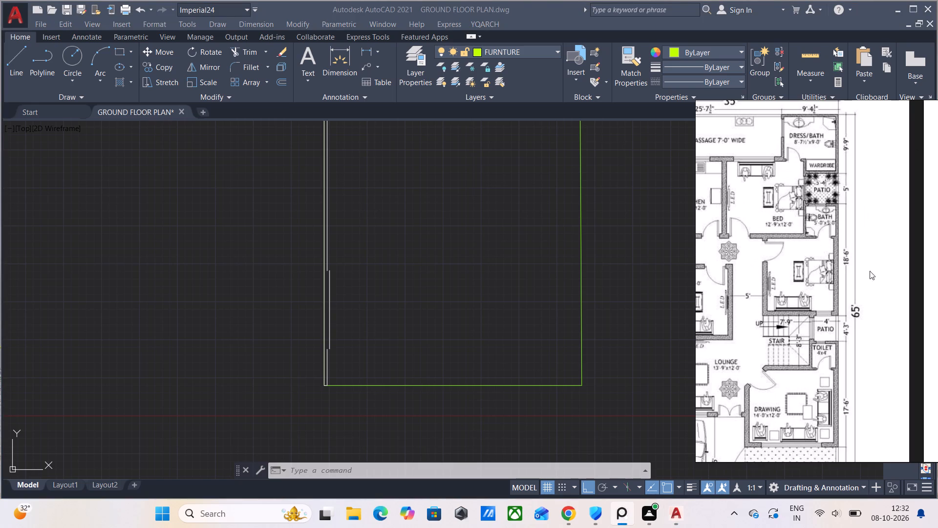
{"action": "middle_click_drag", "start_coordinate": [833, 305], "coordinate": [860, 432]}
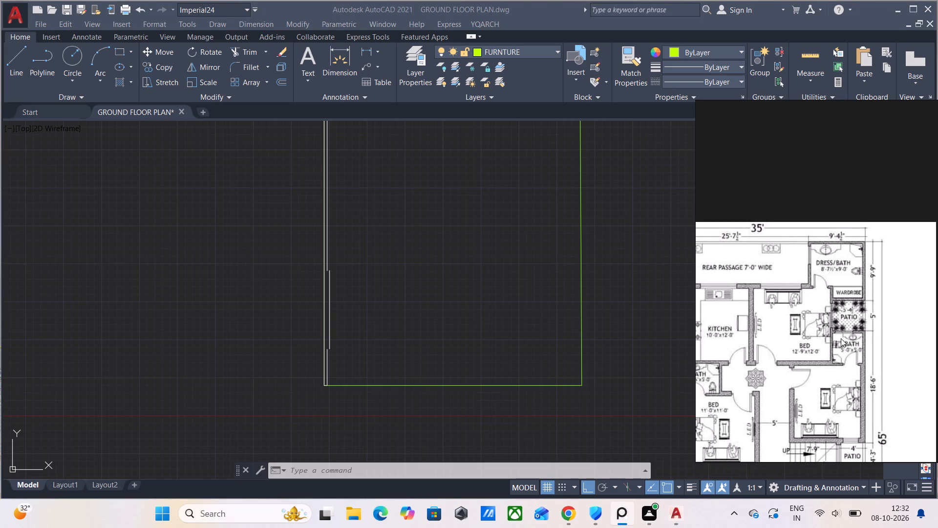
{"action": "scroll", "coordinate": [840, 336], "scroll_direction": "down", "scroll_amount": 2}
{"action": "scroll", "coordinate": [829, 296], "scroll_direction": "up", "scroll_amount": 7}
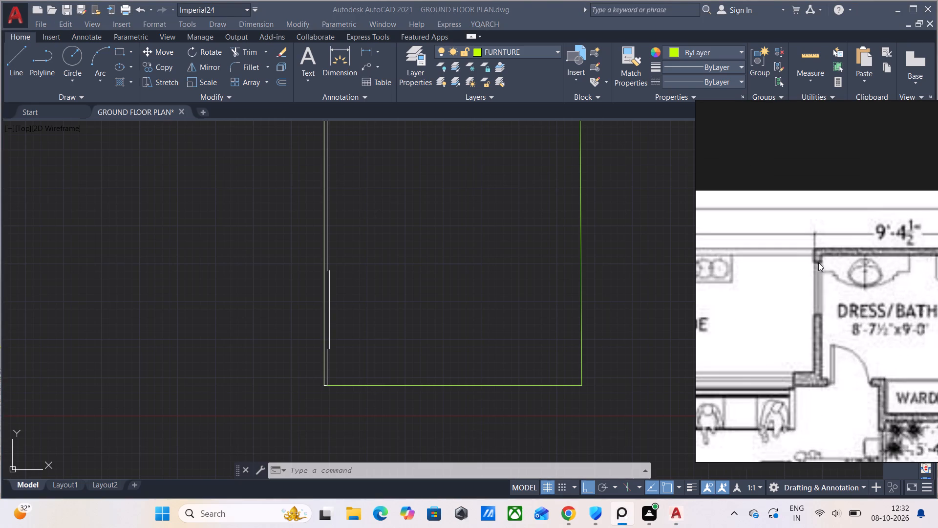
{"action": "scroll", "coordinate": [819, 262], "scroll_direction": "up", "scroll_amount": 1}
{"action": "middle_click_drag", "start_coordinate": [819, 267], "coordinate": [792, 338]}
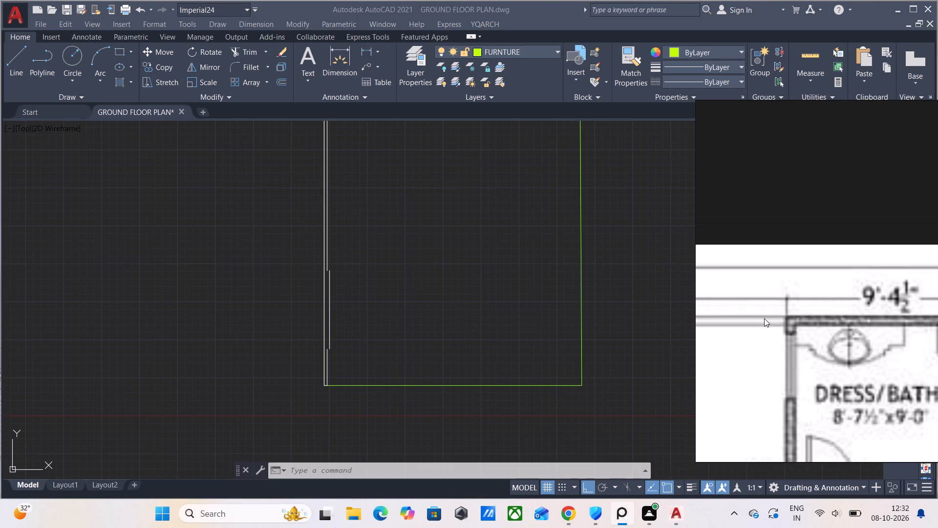
{"action": "scroll", "coordinate": [806, 327], "scroll_direction": "down", "scroll_amount": 2}
{"action": "middle_click_drag", "start_coordinate": [799, 374], "coordinate": [772, 323]}
{"action": "scroll", "coordinate": [805, 333], "scroll_direction": "up", "scroll_amount": 2}
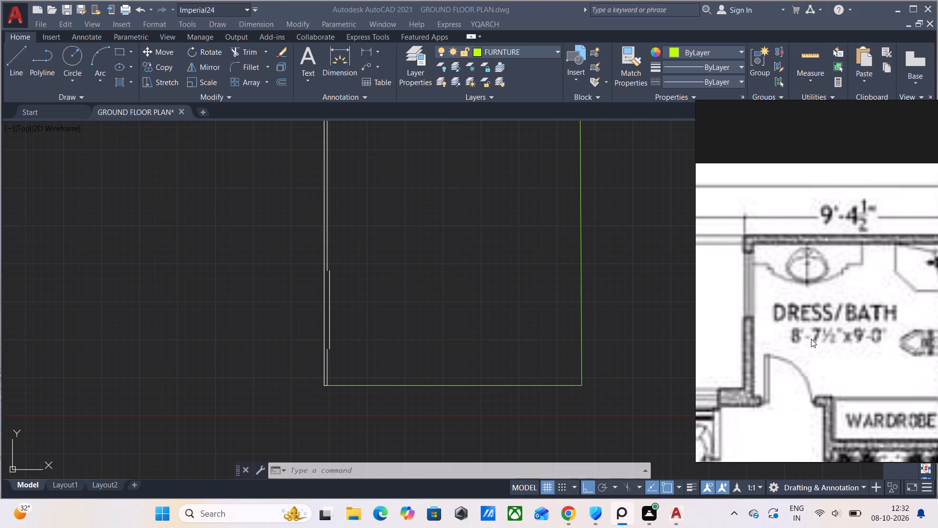
{"action": "scroll", "coordinate": [903, 348], "scroll_direction": "down", "scroll_amount": 1}
{"action": "middle_click_drag", "start_coordinate": [877, 378], "coordinate": [819, 355]}
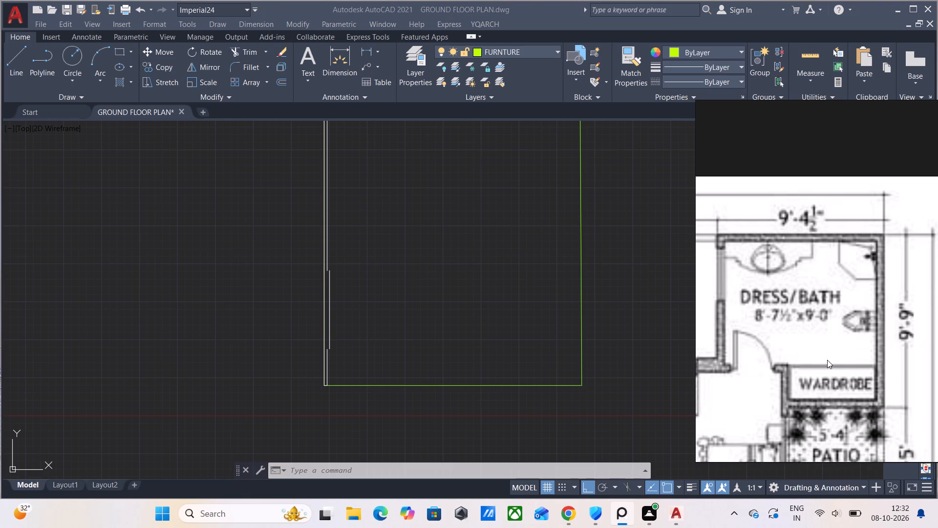
{"action": "scroll", "coordinate": [829, 361], "scroll_direction": "down", "scroll_amount": 1}
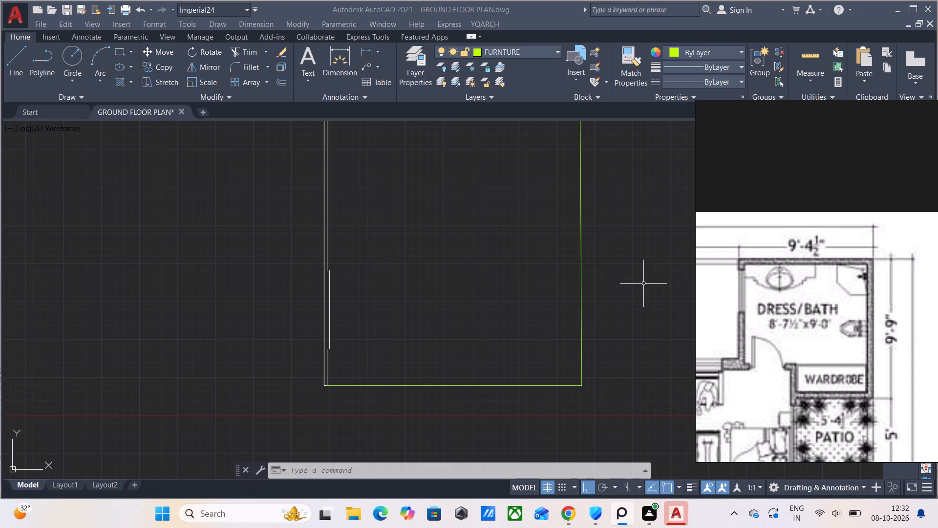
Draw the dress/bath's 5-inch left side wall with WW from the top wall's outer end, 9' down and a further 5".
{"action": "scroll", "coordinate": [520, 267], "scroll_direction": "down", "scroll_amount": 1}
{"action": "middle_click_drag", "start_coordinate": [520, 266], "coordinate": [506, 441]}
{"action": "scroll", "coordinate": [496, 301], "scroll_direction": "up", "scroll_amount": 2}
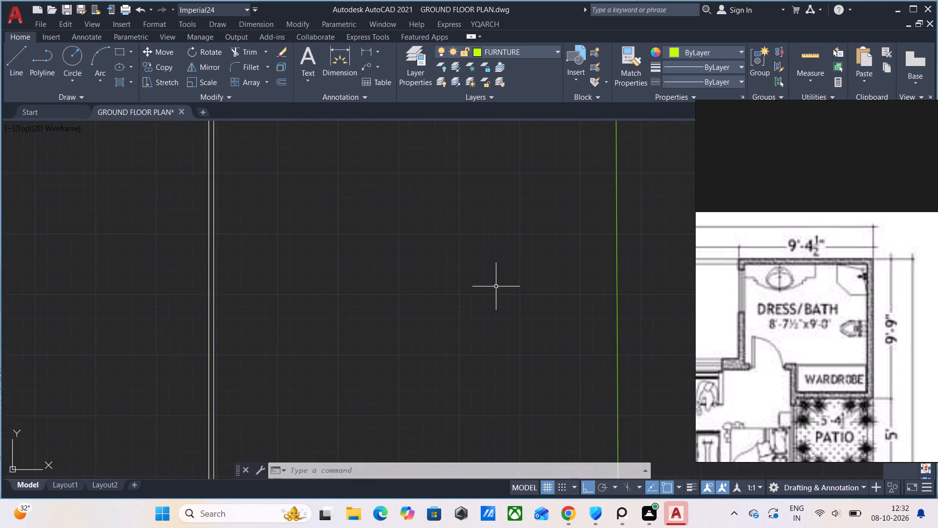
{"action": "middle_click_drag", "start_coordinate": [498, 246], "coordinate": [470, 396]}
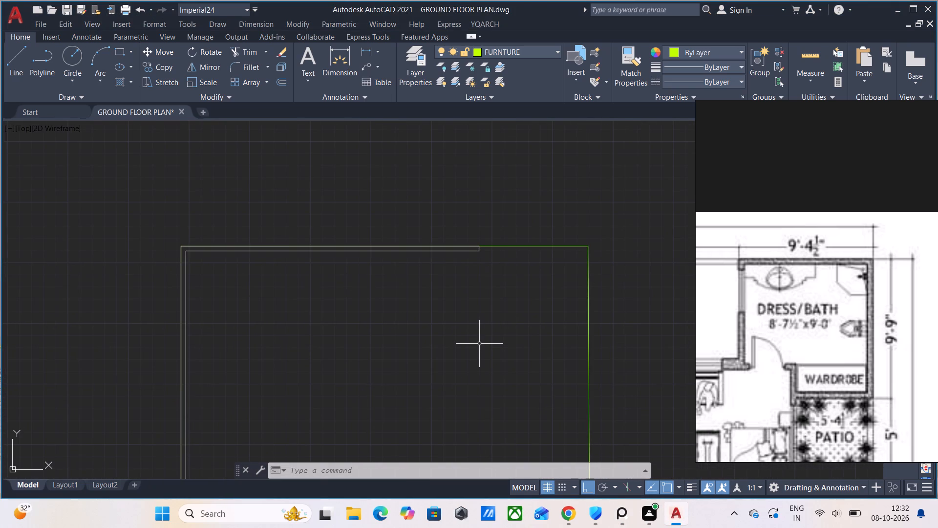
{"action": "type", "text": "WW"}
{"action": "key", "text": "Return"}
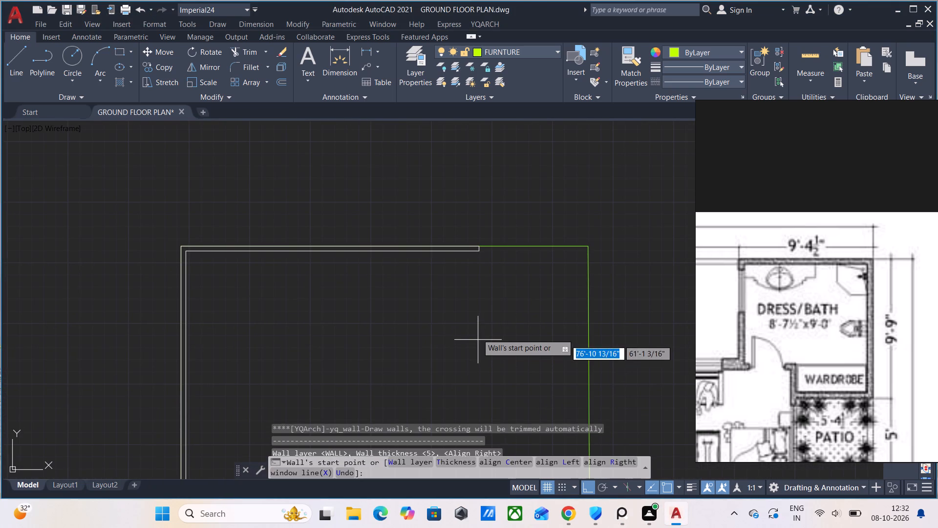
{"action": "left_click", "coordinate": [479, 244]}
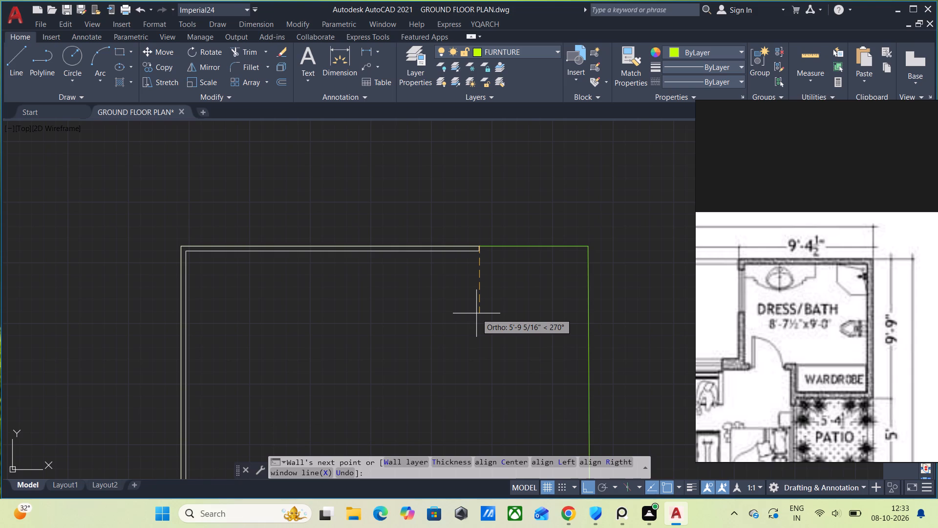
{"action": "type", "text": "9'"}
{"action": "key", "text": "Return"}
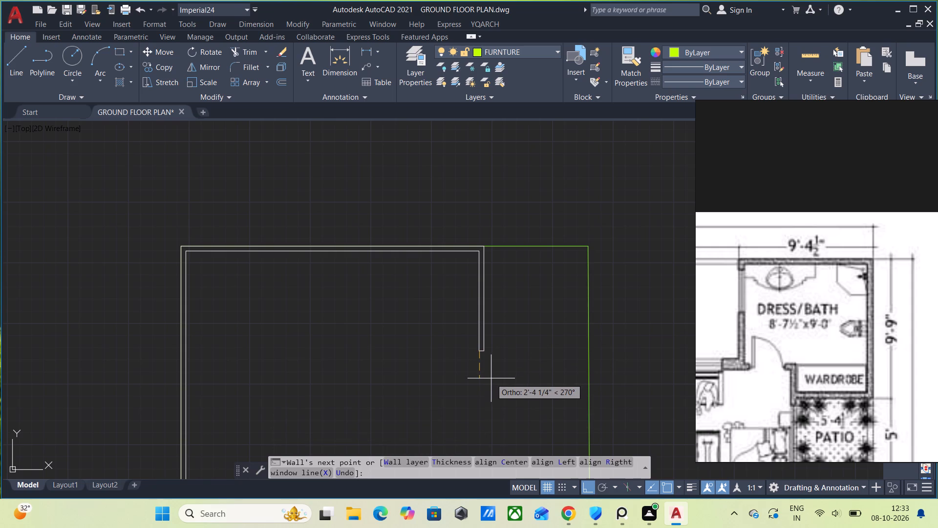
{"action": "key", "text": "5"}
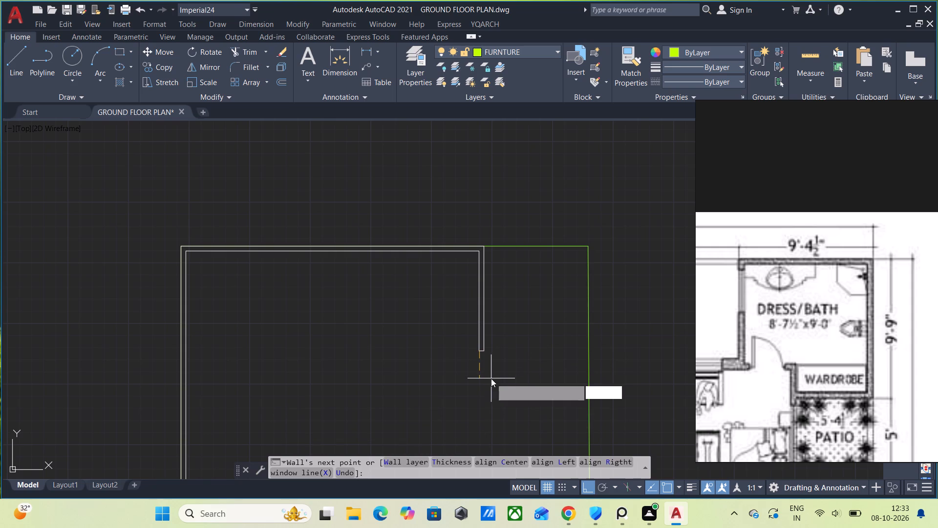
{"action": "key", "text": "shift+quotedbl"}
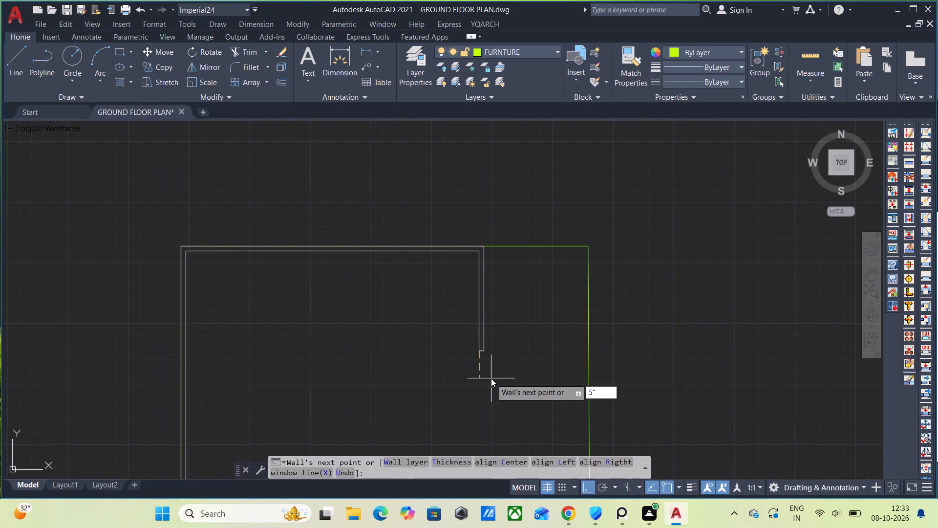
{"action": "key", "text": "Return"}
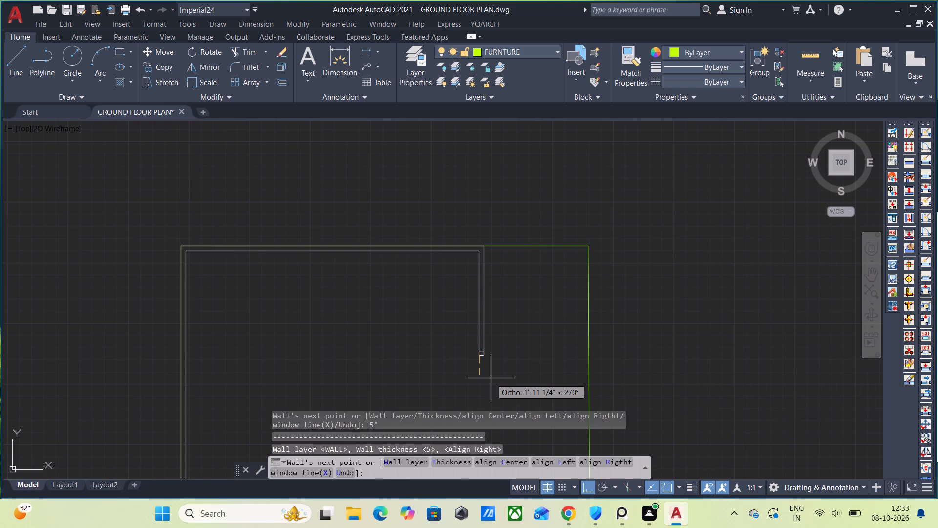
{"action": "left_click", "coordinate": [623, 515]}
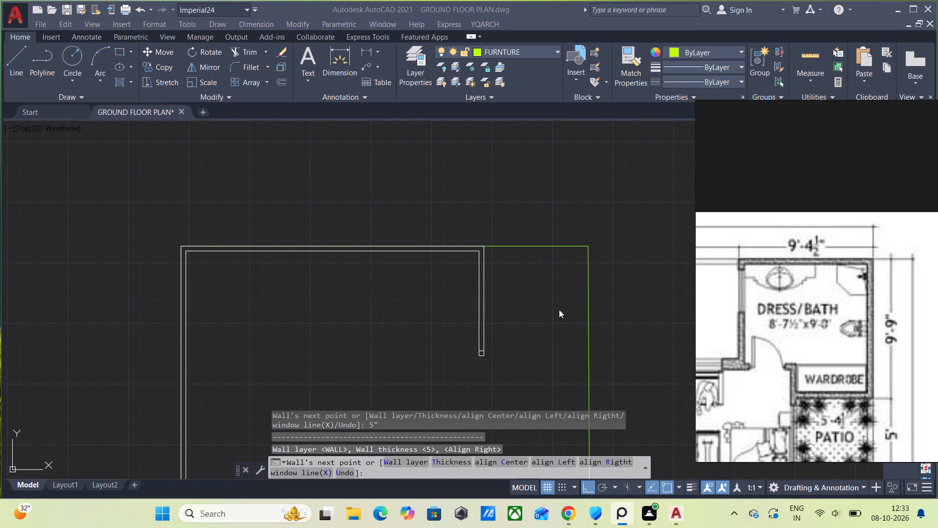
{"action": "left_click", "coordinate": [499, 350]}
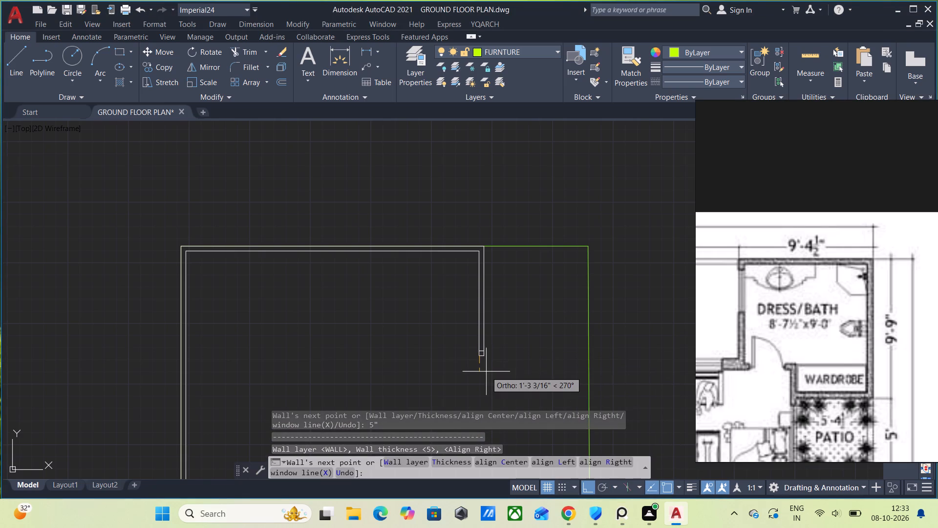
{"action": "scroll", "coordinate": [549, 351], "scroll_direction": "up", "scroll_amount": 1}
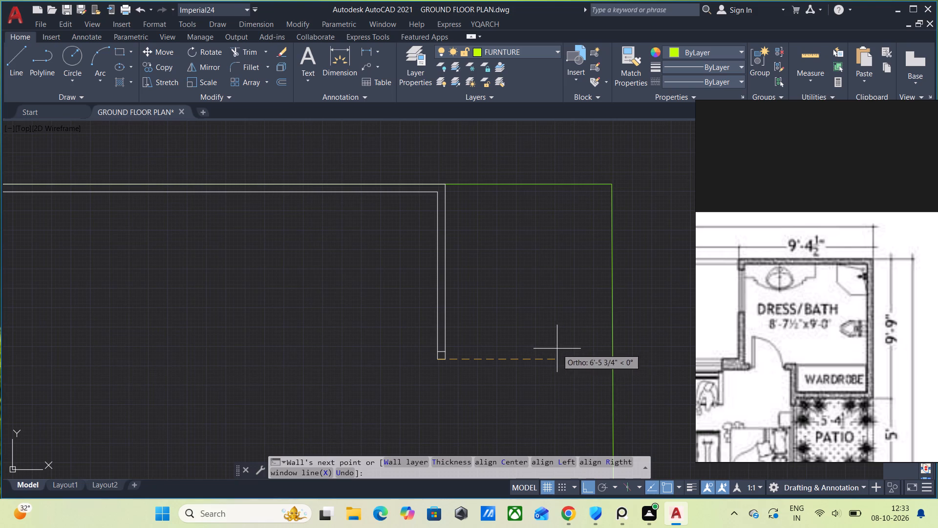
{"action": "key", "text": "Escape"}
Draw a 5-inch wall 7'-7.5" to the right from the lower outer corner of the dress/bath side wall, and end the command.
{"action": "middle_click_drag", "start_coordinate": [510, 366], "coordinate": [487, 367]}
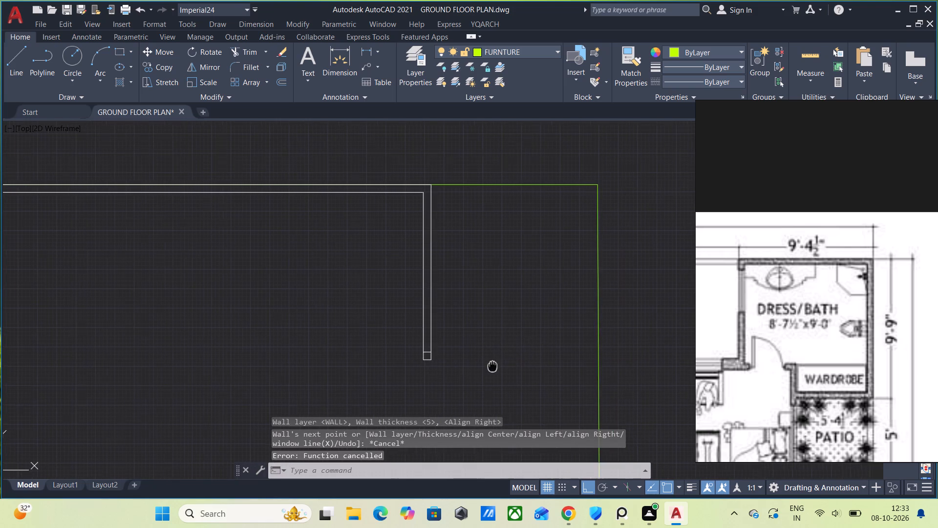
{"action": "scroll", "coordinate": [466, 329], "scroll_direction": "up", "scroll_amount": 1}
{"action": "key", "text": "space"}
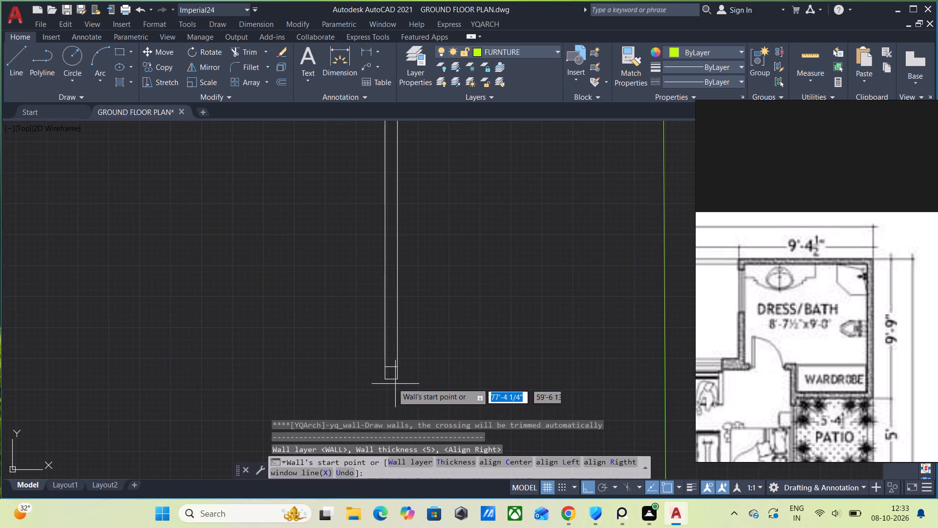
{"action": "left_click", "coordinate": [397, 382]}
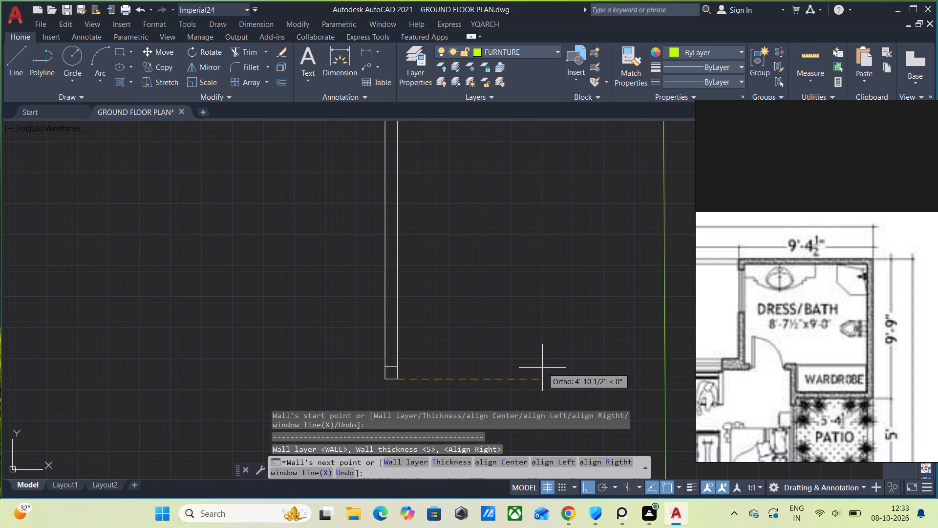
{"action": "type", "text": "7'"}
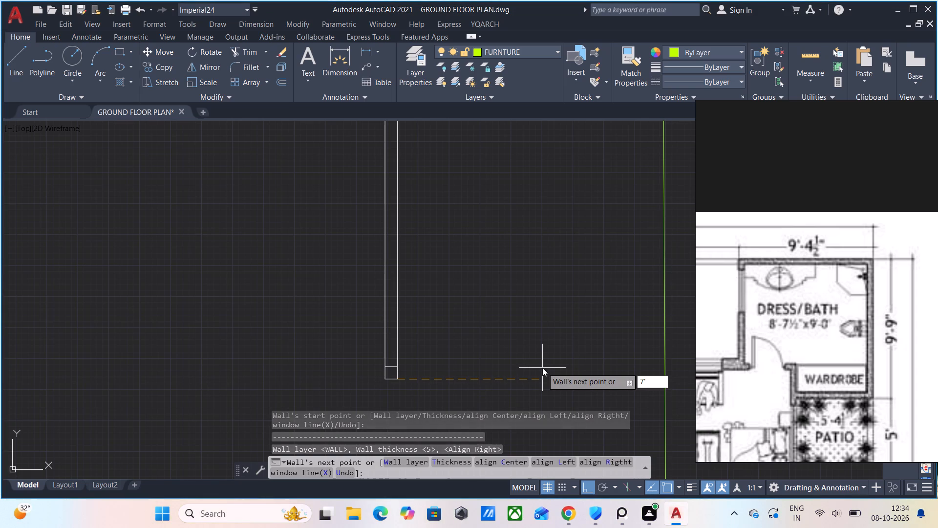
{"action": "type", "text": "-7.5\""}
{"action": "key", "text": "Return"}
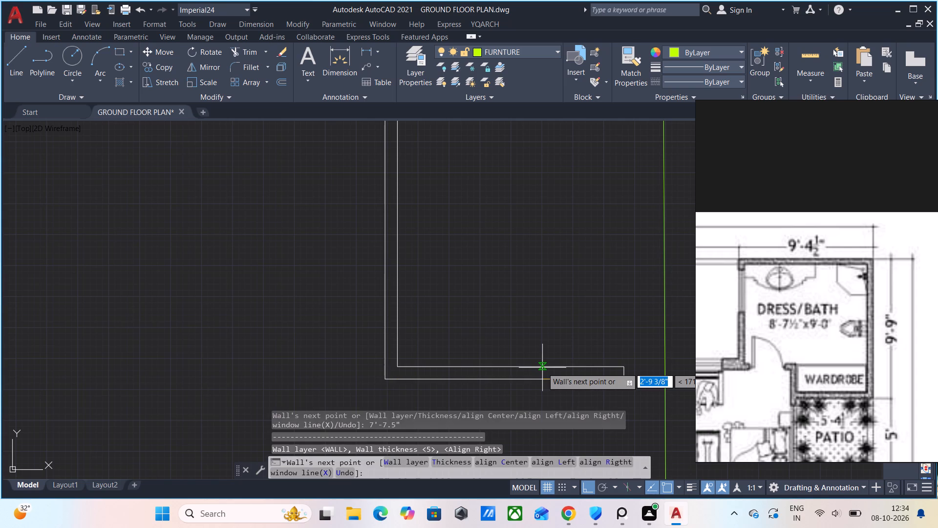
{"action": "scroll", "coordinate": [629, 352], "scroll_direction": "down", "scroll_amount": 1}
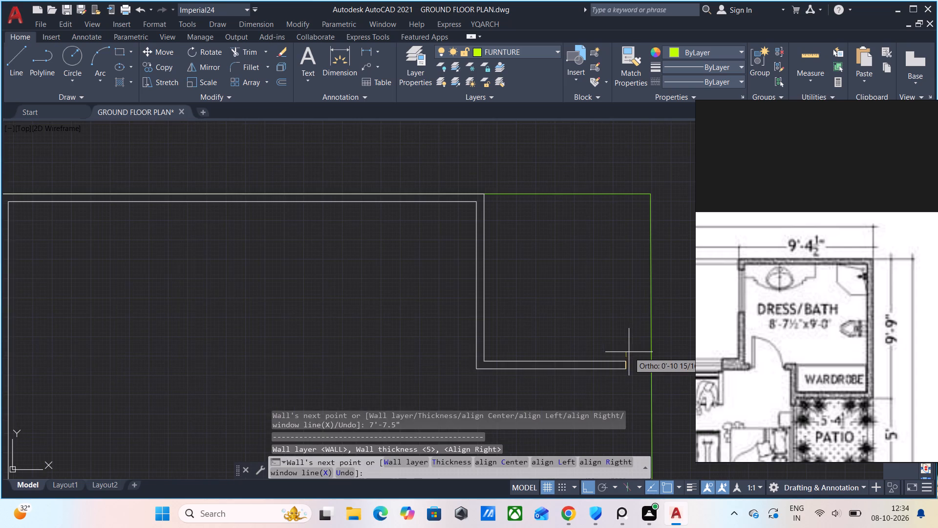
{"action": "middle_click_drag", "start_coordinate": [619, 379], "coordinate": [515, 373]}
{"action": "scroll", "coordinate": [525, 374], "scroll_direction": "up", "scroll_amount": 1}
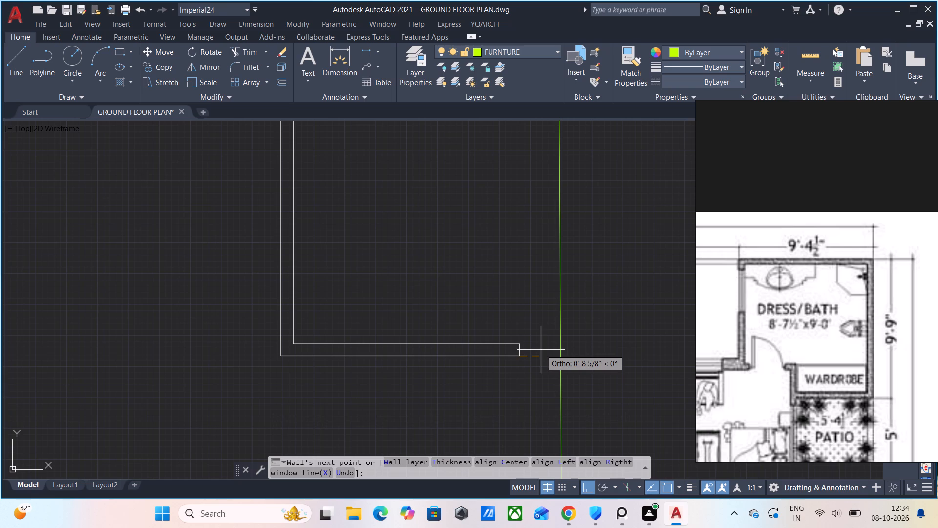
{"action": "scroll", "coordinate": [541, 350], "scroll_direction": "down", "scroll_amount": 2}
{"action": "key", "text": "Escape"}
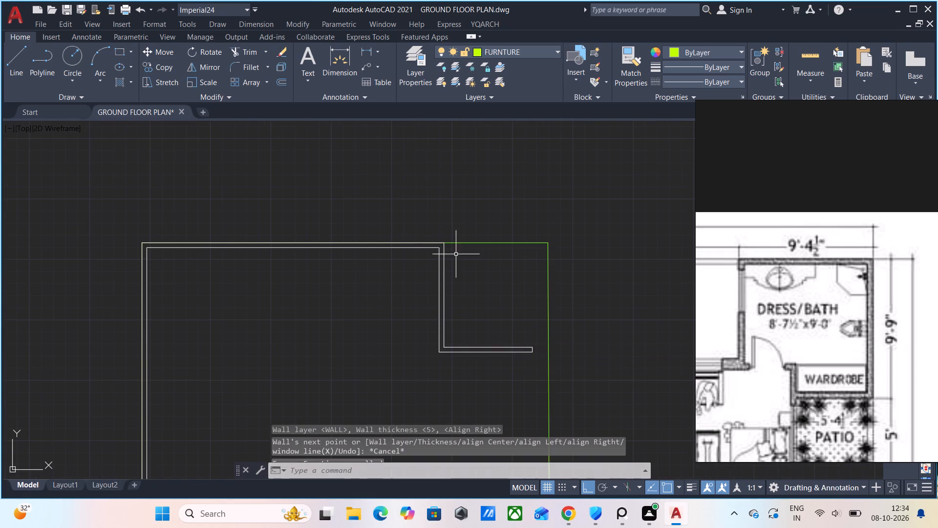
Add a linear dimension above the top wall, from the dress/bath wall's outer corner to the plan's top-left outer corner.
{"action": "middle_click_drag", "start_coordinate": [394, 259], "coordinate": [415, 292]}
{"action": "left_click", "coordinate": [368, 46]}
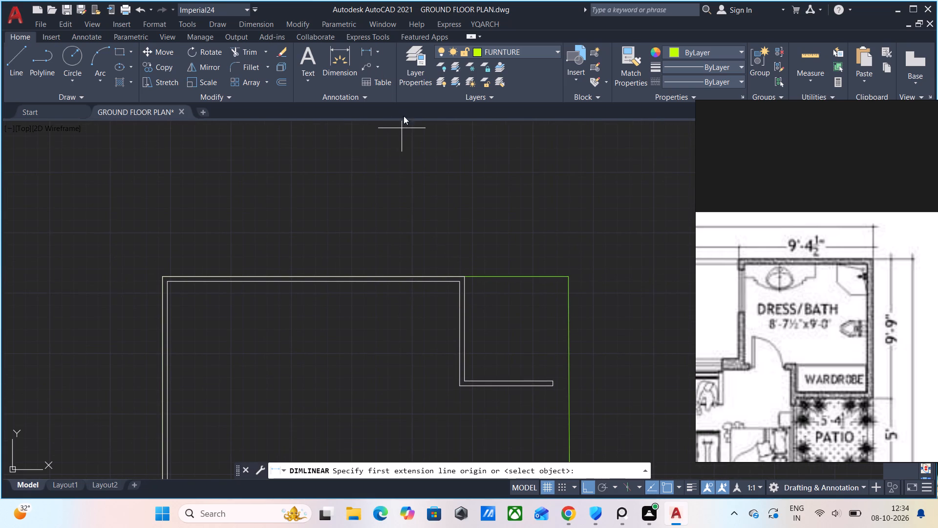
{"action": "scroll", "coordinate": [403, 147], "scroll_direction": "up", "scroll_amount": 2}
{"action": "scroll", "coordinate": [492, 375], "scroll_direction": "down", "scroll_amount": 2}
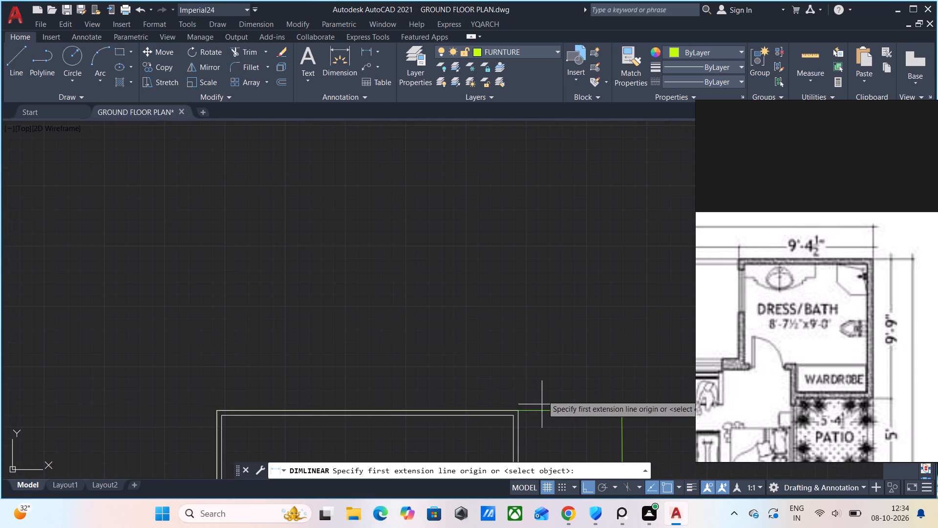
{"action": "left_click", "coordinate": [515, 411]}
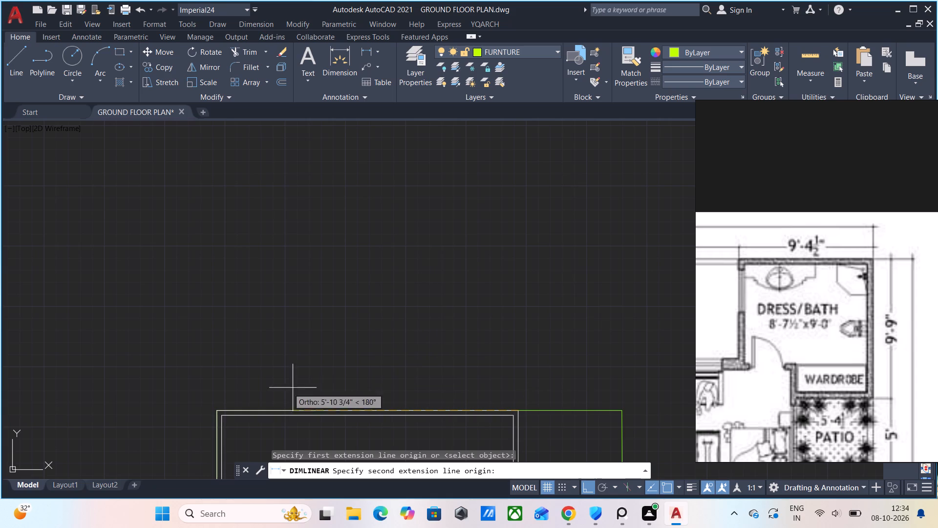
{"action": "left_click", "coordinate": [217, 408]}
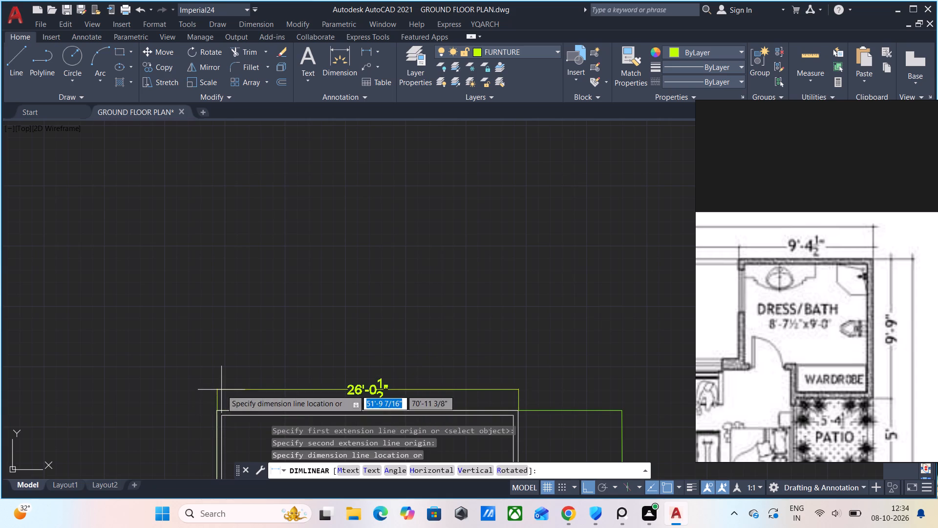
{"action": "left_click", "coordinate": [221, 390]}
Compare the top wall's dimension and corner with the rear passage and overall widths in the PureRef reference plan.
{"action": "scroll", "coordinate": [769, 310], "scroll_direction": "down", "scroll_amount": 3}
{"action": "middle_click_drag", "start_coordinate": [740, 301], "coordinate": [856, 342]}
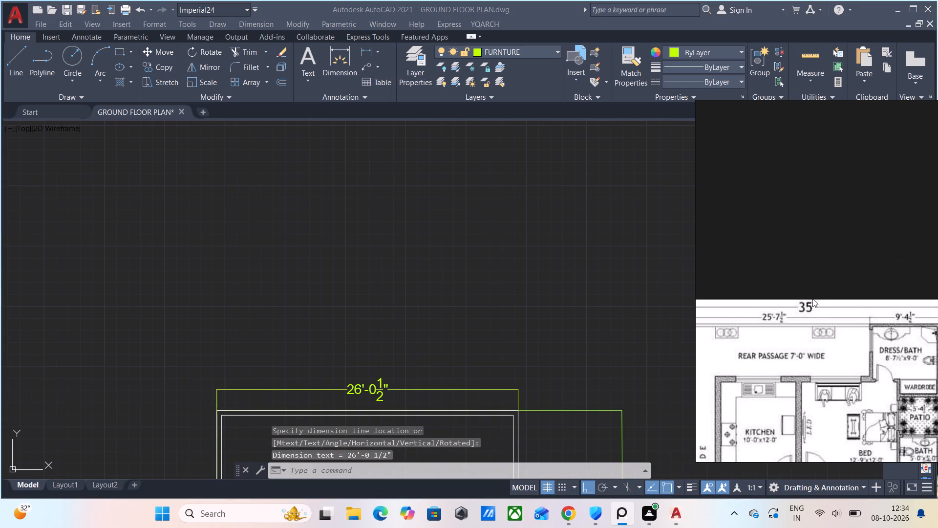
{"action": "scroll", "coordinate": [786, 319], "scroll_direction": "up", "scroll_amount": 2}
{"action": "middle_click_drag", "start_coordinate": [493, 371], "coordinate": [482, 284]}
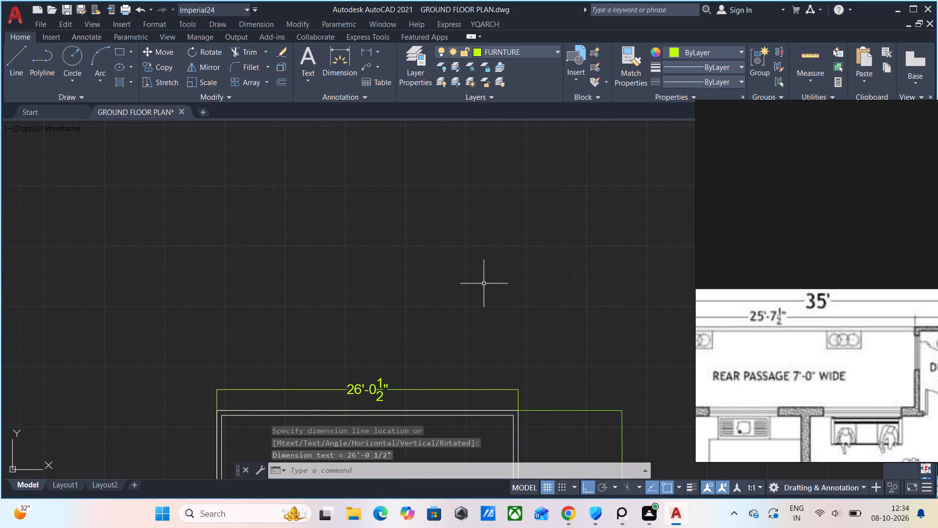
{"action": "middle_click_drag", "start_coordinate": [512, 351], "coordinate": [507, 282]}
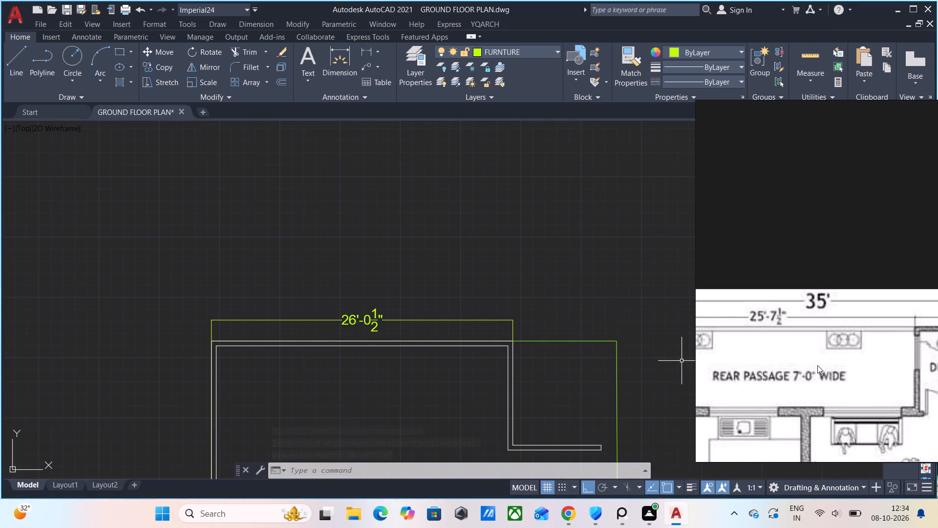
{"action": "scroll", "coordinate": [503, 389], "scroll_direction": "up", "scroll_amount": 1}
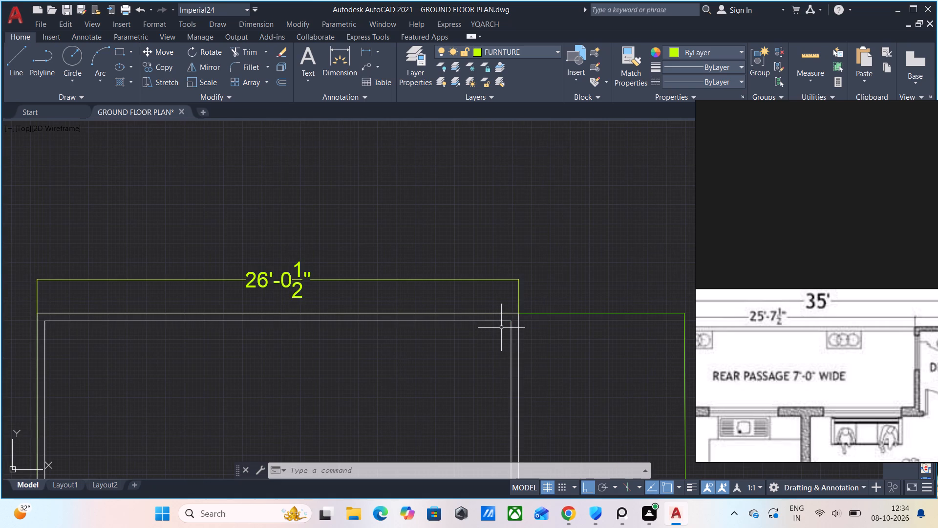
{"action": "scroll", "coordinate": [501, 328], "scroll_direction": "down", "scroll_amount": 1}
{"action": "middle_click_drag", "start_coordinate": [509, 359], "coordinate": [508, 359]}
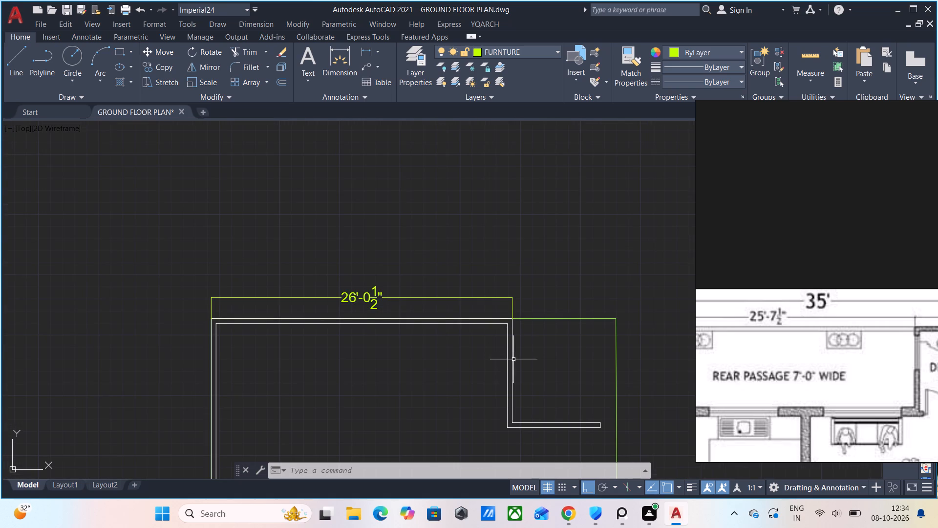
{"action": "middle_click_drag", "start_coordinate": [508, 359], "coordinate": [490, 352]}
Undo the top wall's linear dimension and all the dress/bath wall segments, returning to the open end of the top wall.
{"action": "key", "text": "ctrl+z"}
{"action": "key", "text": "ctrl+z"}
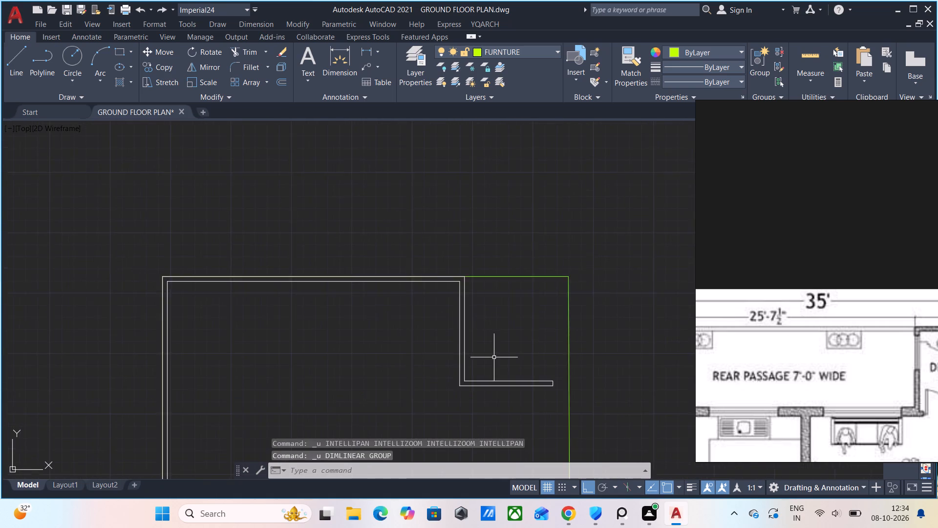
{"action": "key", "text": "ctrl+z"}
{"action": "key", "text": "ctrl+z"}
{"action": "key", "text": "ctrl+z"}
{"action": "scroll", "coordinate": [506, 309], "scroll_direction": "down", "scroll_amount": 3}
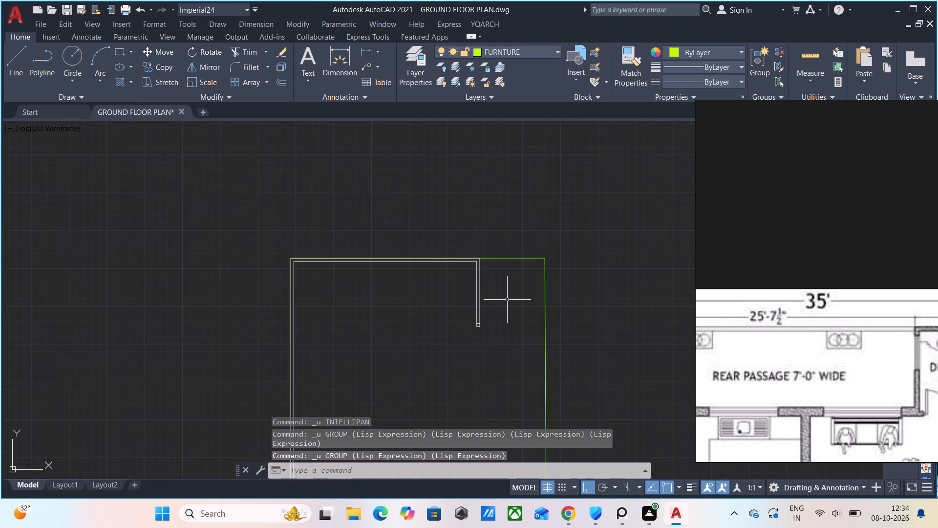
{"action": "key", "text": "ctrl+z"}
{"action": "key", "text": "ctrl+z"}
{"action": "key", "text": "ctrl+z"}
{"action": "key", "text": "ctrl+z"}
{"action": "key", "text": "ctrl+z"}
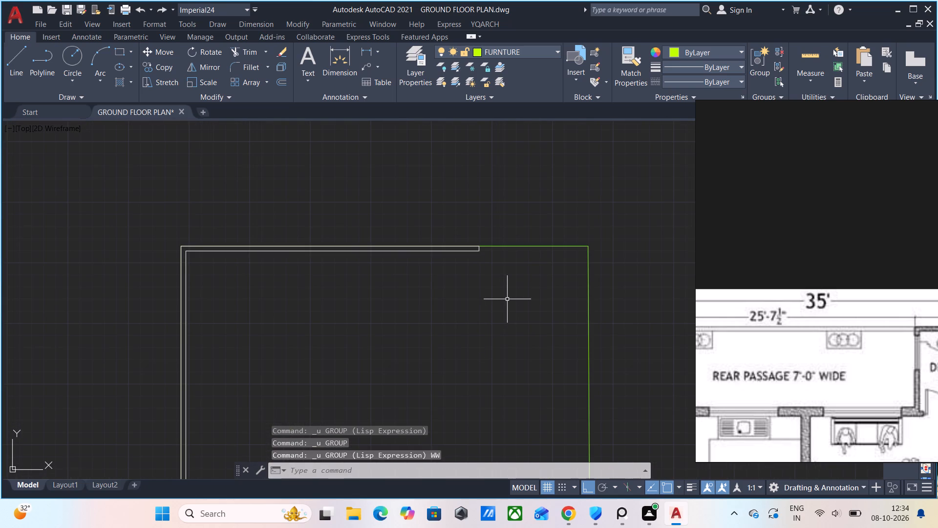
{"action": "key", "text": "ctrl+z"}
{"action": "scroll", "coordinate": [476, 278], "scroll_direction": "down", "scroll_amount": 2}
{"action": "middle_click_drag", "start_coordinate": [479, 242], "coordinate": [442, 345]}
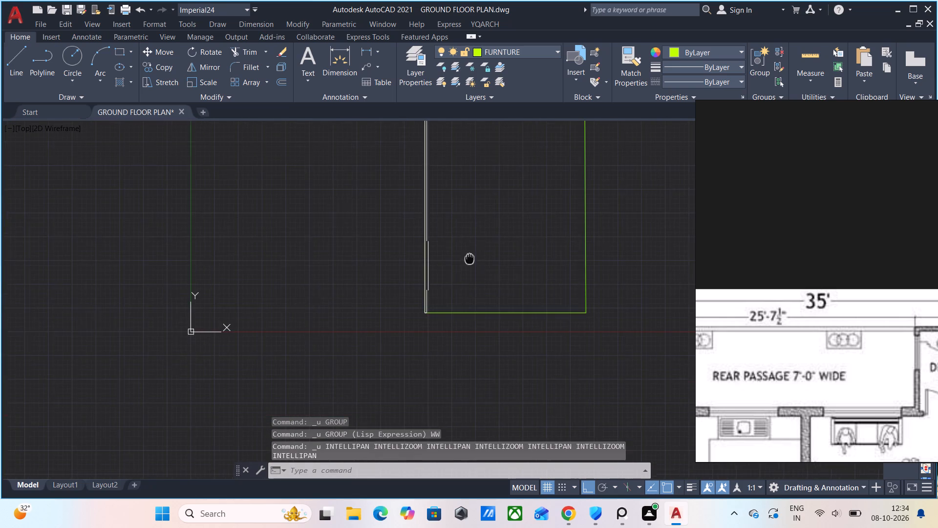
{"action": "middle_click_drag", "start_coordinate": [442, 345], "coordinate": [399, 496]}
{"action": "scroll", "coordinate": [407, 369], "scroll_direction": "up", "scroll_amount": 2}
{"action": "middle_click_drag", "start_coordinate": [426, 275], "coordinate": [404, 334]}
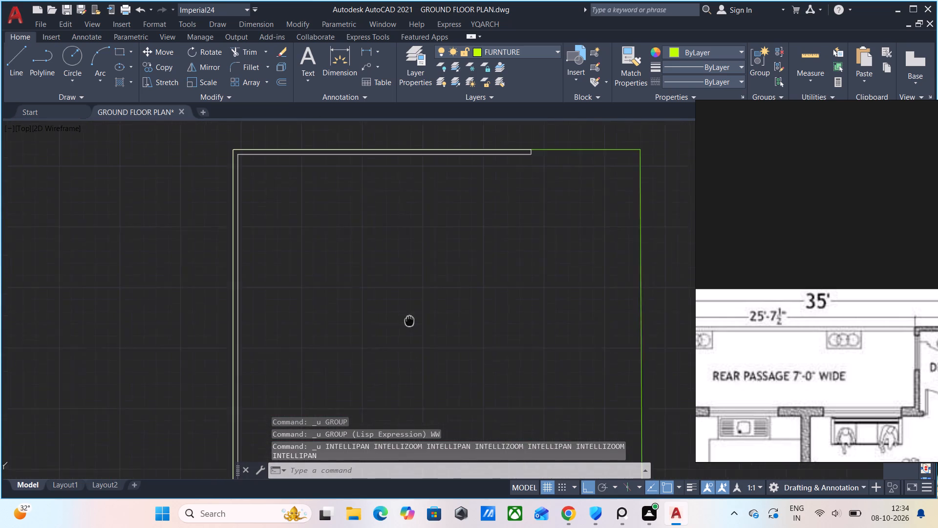
Add a linear dimension above the top wall, from its open end's outer corner to the plan's top-left outer corner.
{"action": "middle_click_drag", "start_coordinate": [404, 334], "coordinate": [382, 414]}
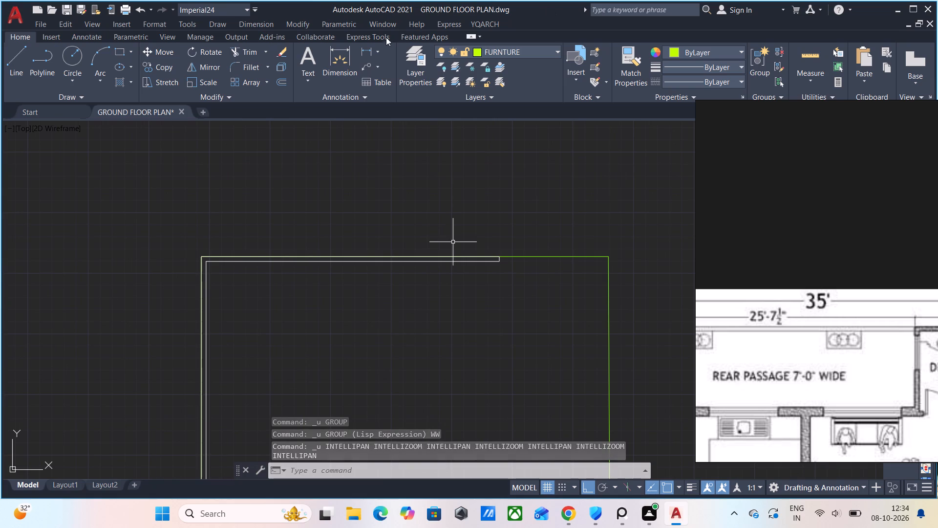
{"action": "left_click", "coordinate": [366, 48]}
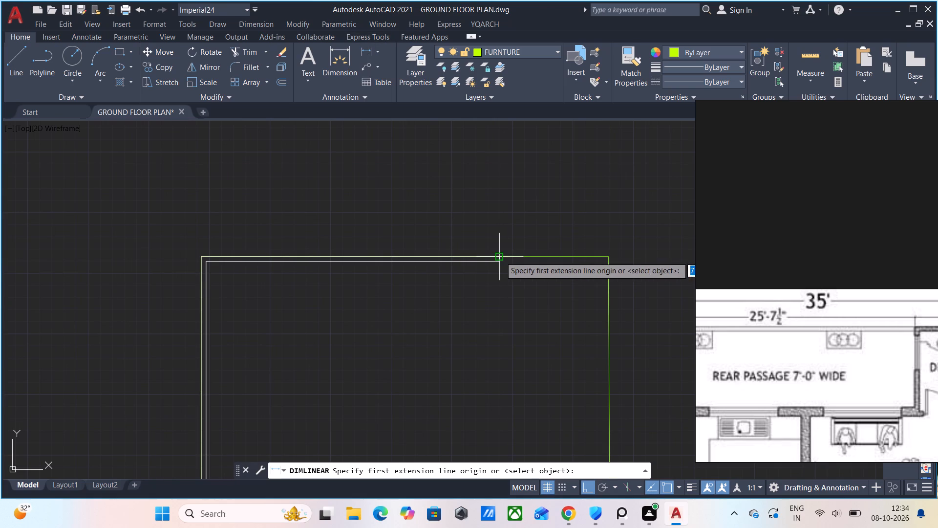
{"action": "left_click", "coordinate": [500, 257]}
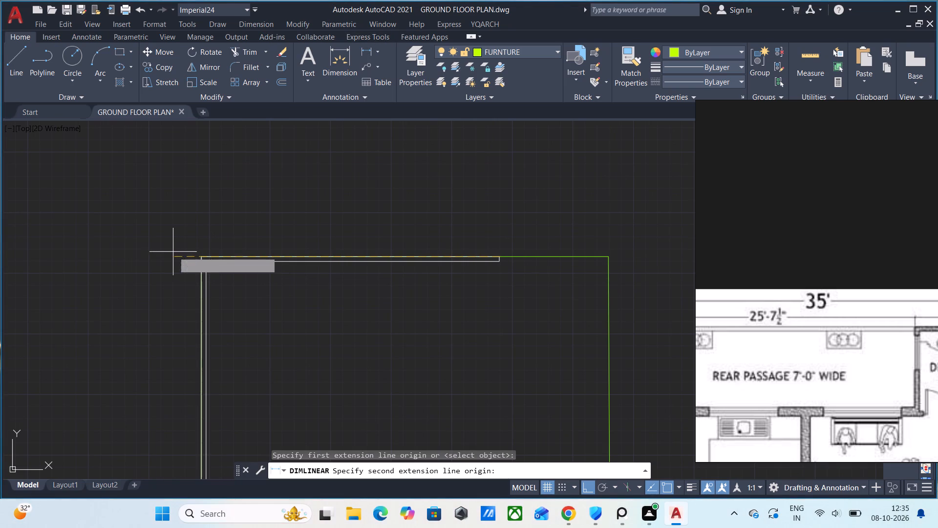
{"action": "left_click", "coordinate": [199, 255]}
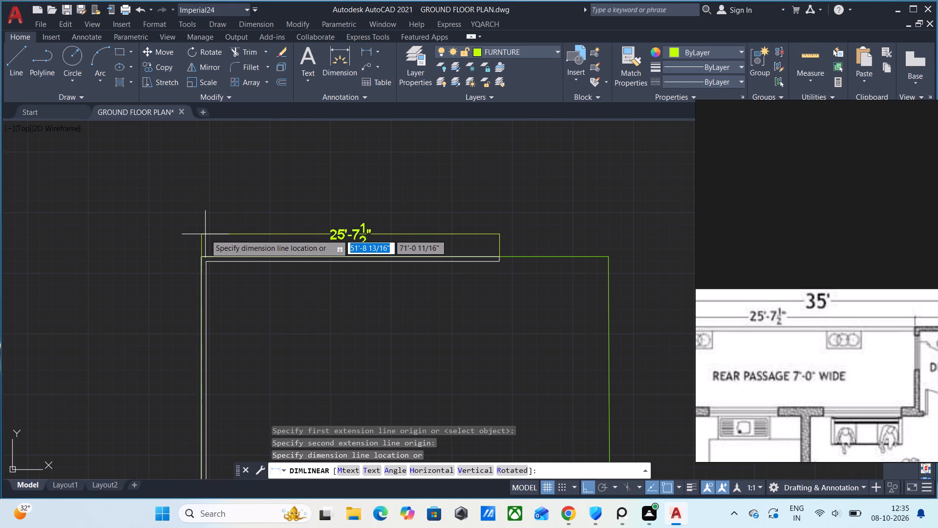
{"action": "left_click", "coordinate": [205, 234]}
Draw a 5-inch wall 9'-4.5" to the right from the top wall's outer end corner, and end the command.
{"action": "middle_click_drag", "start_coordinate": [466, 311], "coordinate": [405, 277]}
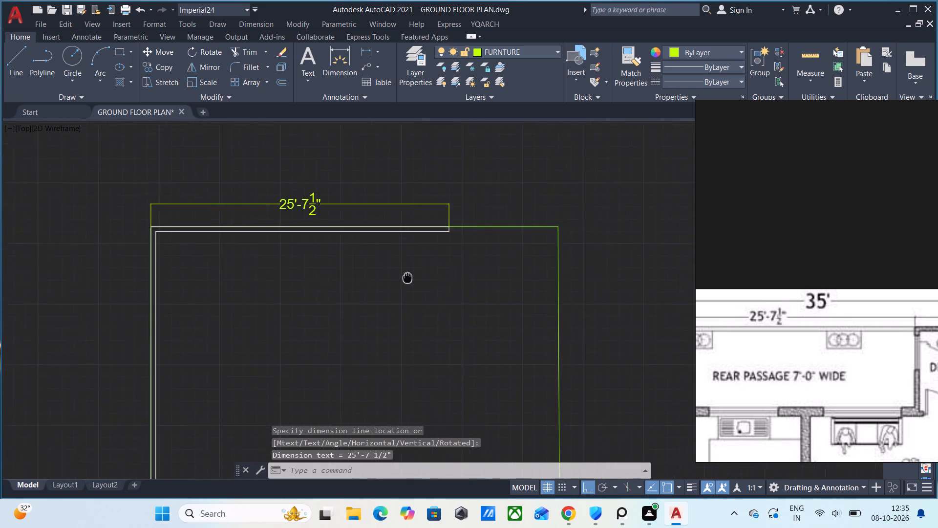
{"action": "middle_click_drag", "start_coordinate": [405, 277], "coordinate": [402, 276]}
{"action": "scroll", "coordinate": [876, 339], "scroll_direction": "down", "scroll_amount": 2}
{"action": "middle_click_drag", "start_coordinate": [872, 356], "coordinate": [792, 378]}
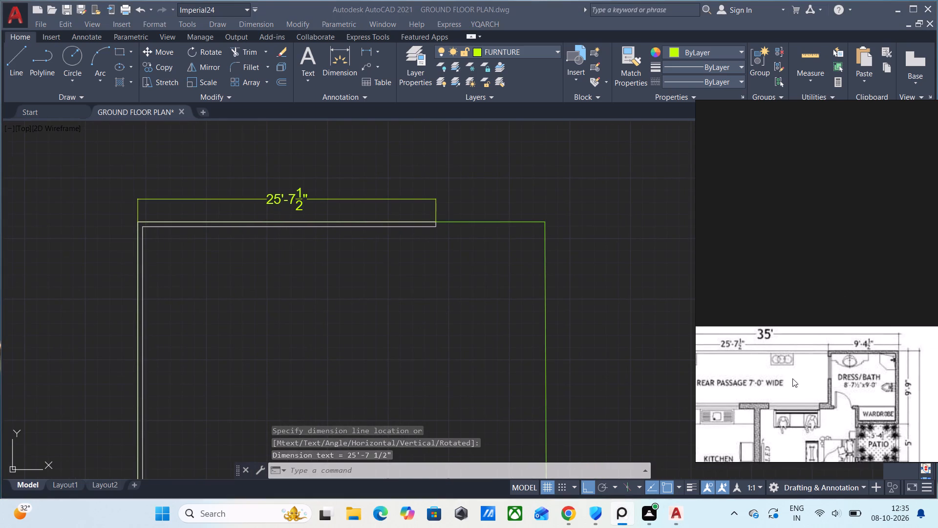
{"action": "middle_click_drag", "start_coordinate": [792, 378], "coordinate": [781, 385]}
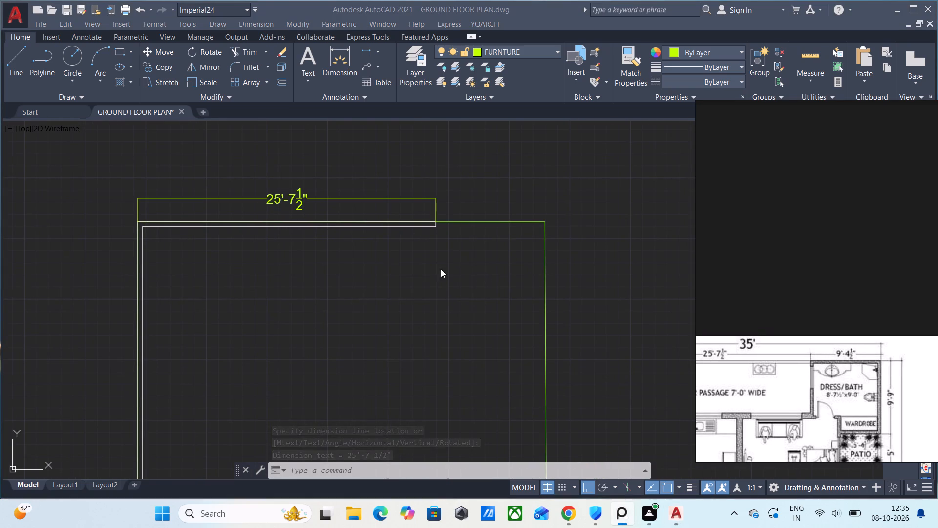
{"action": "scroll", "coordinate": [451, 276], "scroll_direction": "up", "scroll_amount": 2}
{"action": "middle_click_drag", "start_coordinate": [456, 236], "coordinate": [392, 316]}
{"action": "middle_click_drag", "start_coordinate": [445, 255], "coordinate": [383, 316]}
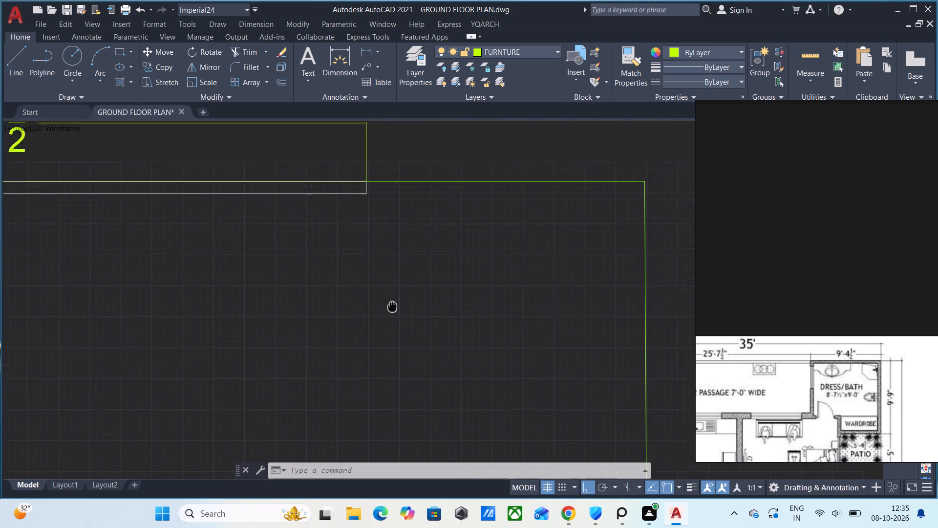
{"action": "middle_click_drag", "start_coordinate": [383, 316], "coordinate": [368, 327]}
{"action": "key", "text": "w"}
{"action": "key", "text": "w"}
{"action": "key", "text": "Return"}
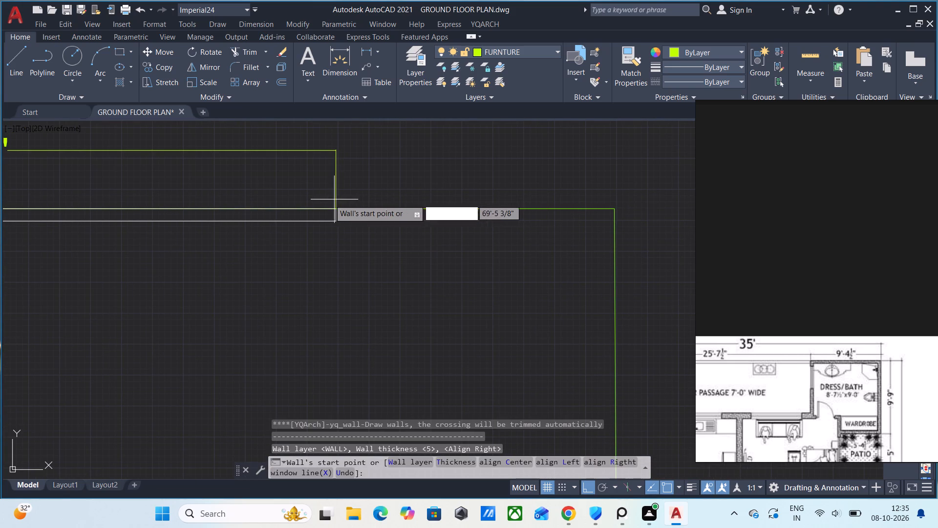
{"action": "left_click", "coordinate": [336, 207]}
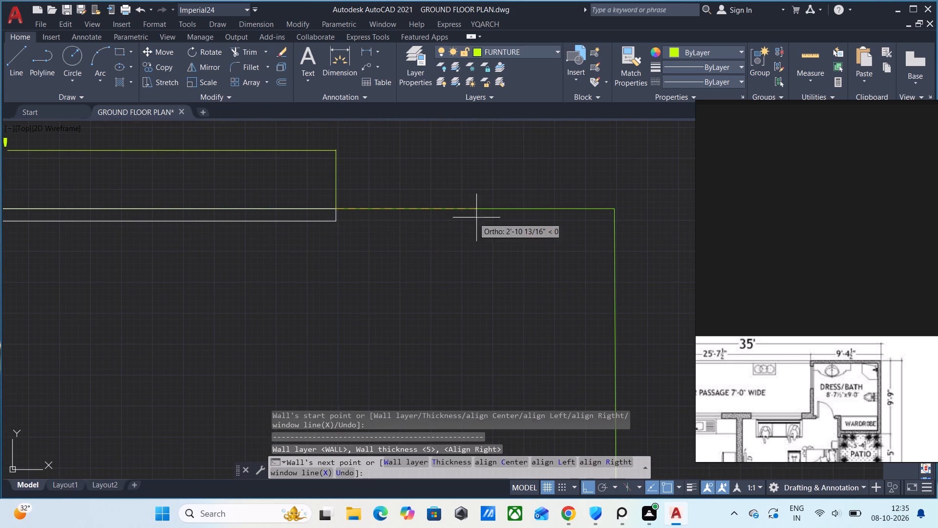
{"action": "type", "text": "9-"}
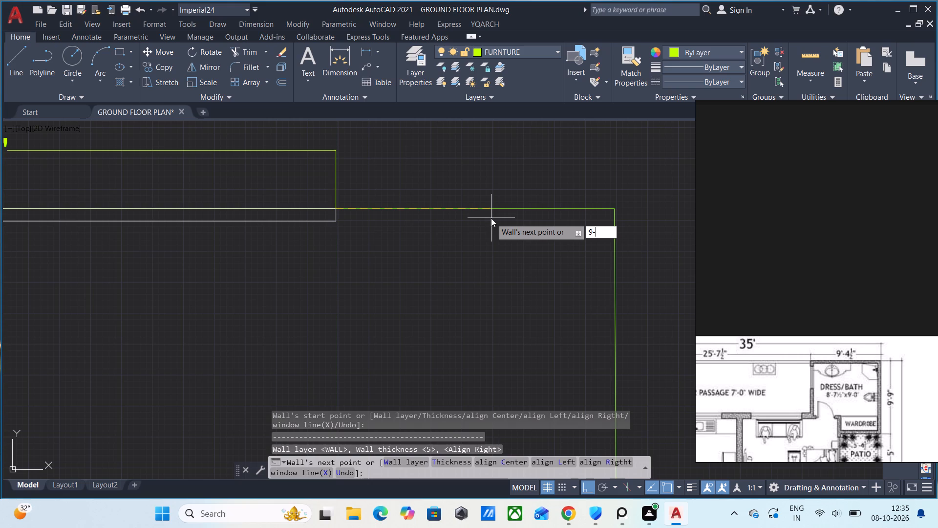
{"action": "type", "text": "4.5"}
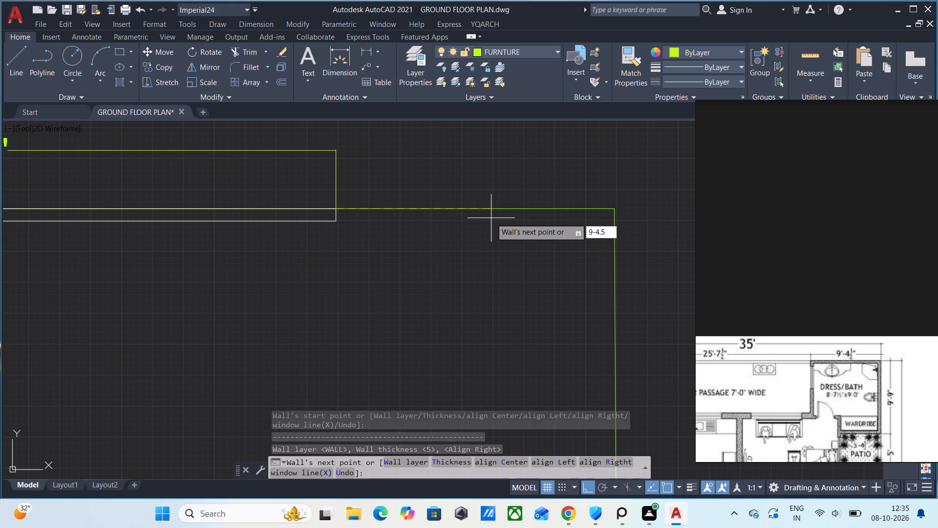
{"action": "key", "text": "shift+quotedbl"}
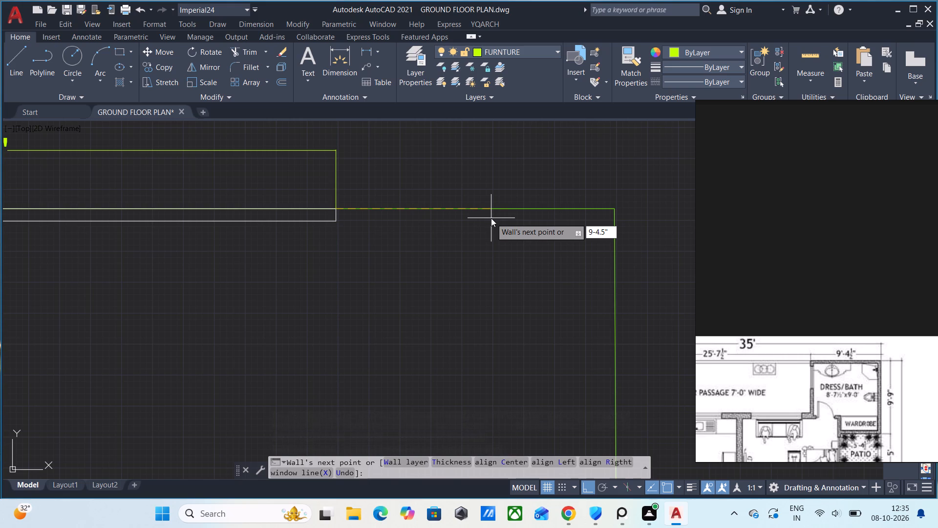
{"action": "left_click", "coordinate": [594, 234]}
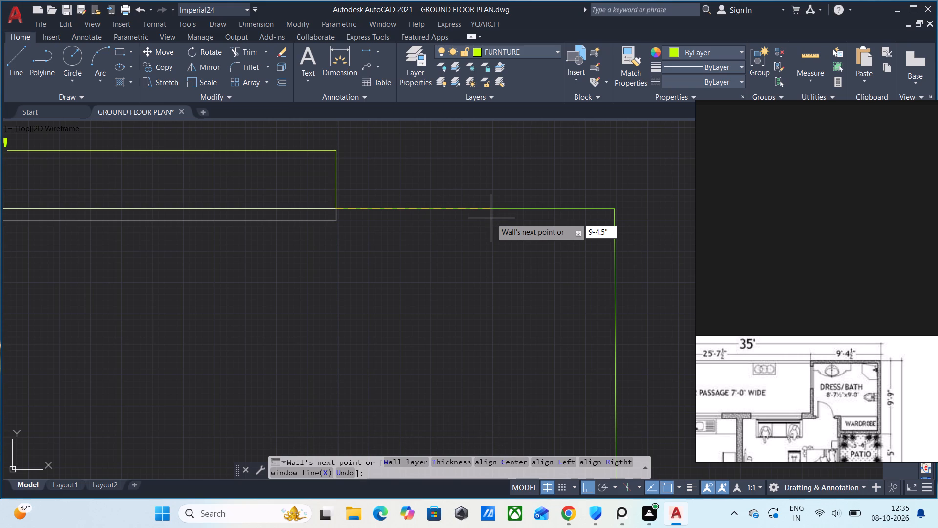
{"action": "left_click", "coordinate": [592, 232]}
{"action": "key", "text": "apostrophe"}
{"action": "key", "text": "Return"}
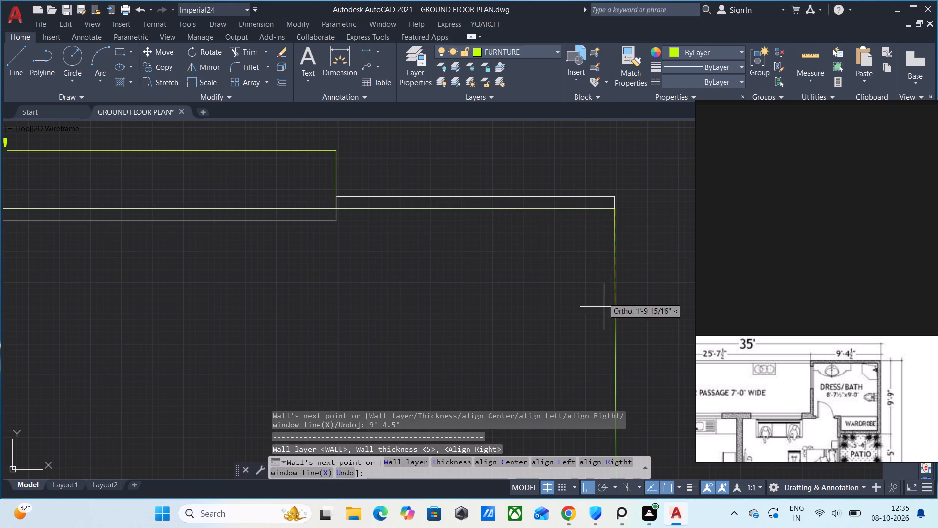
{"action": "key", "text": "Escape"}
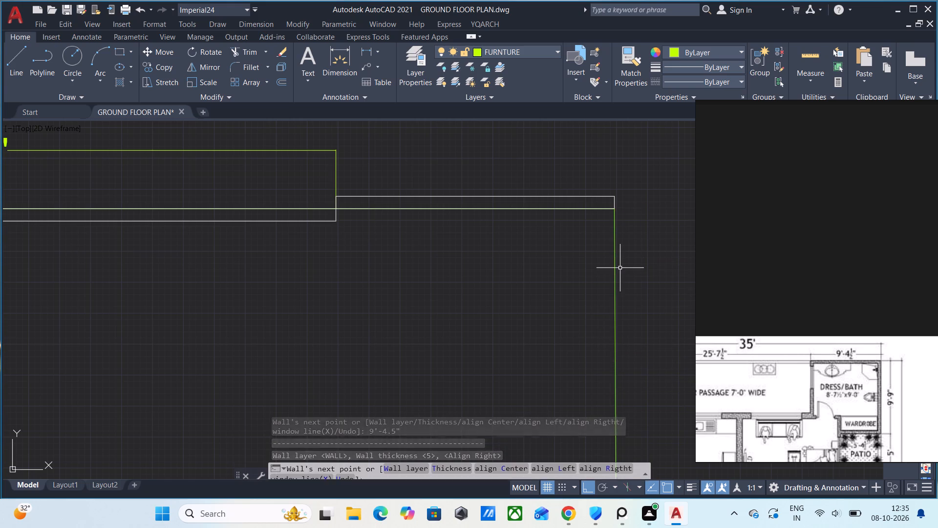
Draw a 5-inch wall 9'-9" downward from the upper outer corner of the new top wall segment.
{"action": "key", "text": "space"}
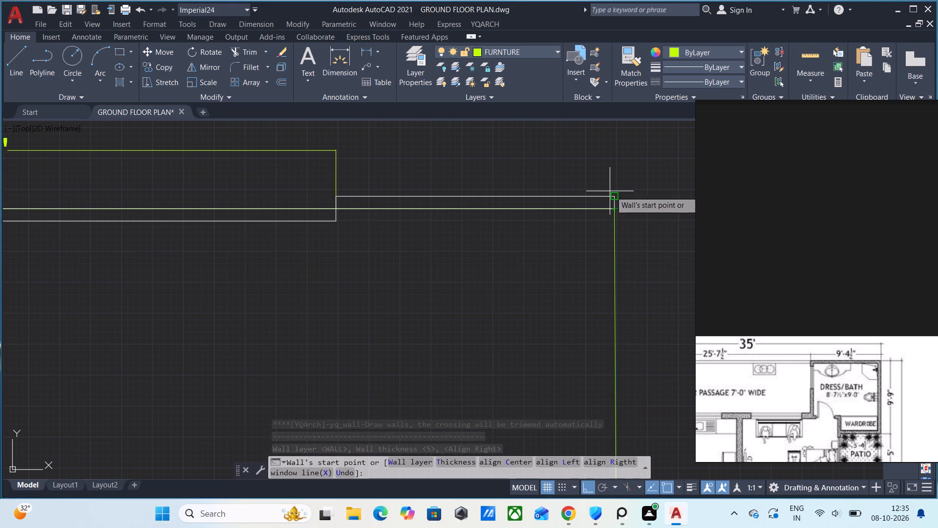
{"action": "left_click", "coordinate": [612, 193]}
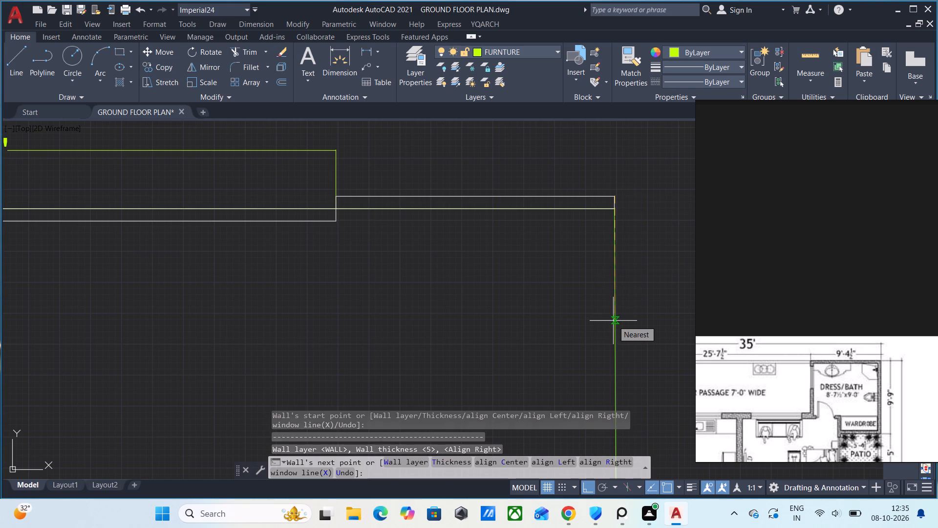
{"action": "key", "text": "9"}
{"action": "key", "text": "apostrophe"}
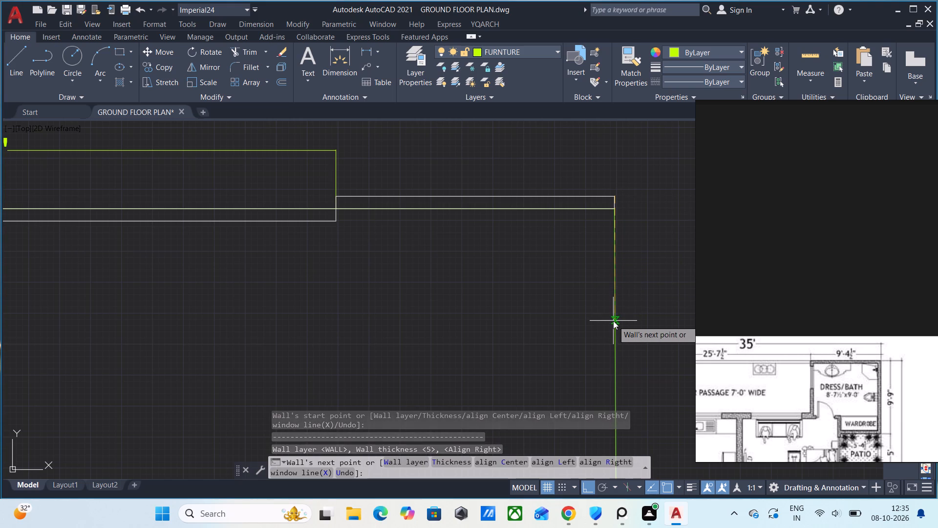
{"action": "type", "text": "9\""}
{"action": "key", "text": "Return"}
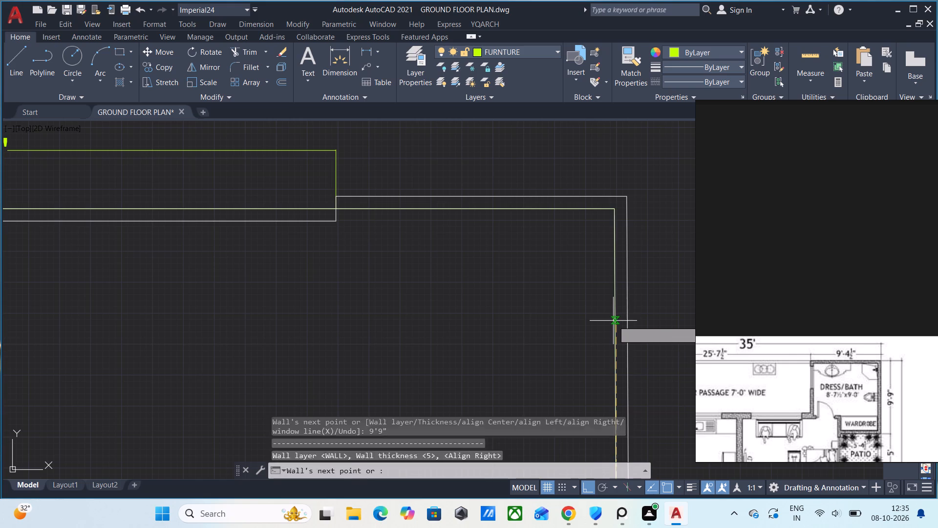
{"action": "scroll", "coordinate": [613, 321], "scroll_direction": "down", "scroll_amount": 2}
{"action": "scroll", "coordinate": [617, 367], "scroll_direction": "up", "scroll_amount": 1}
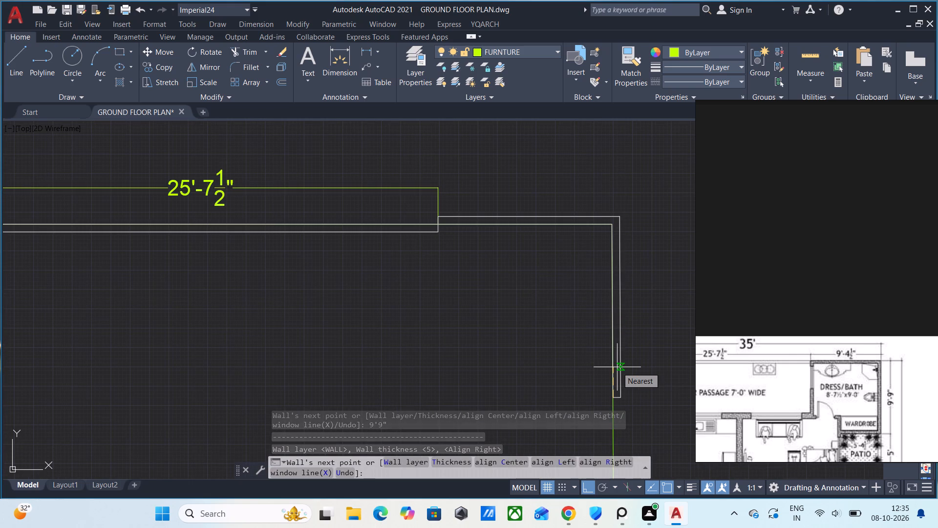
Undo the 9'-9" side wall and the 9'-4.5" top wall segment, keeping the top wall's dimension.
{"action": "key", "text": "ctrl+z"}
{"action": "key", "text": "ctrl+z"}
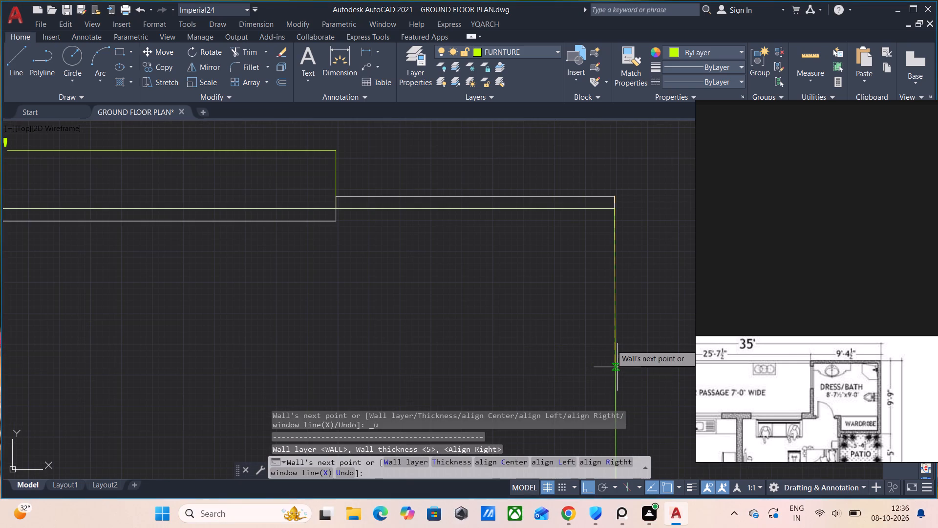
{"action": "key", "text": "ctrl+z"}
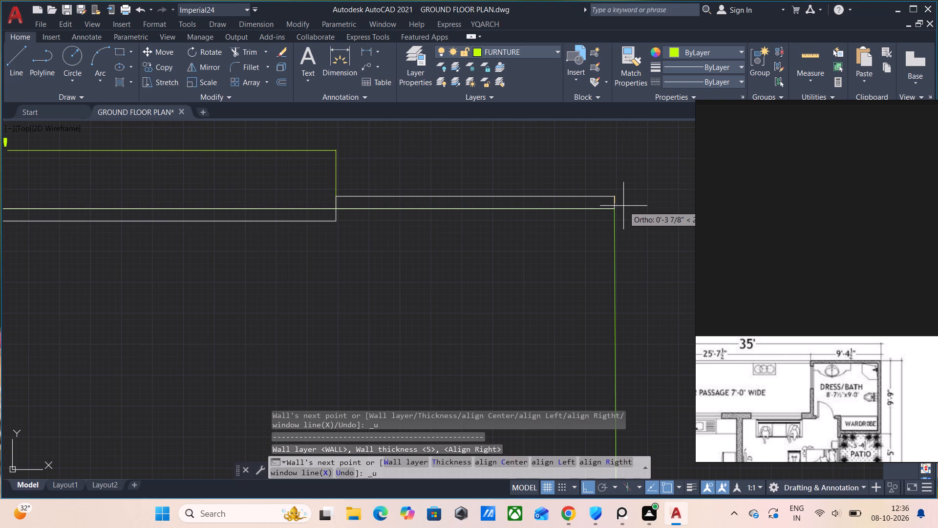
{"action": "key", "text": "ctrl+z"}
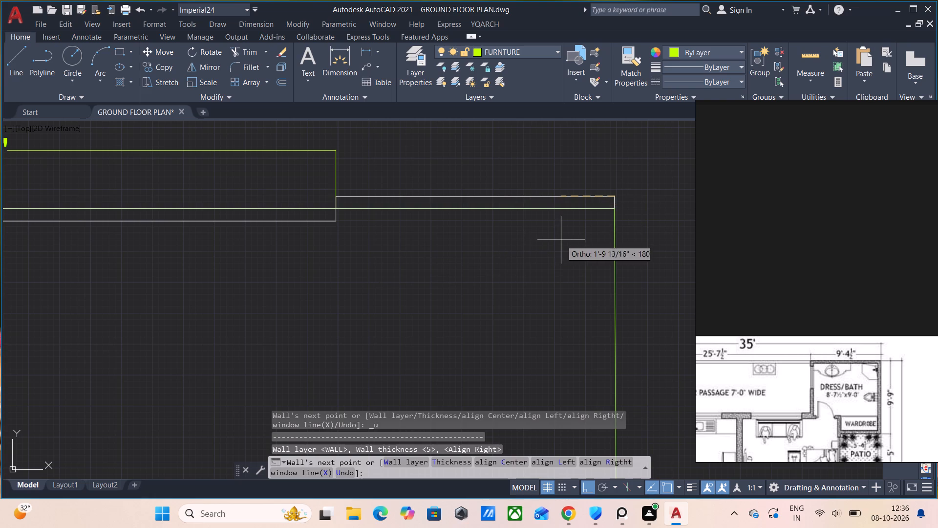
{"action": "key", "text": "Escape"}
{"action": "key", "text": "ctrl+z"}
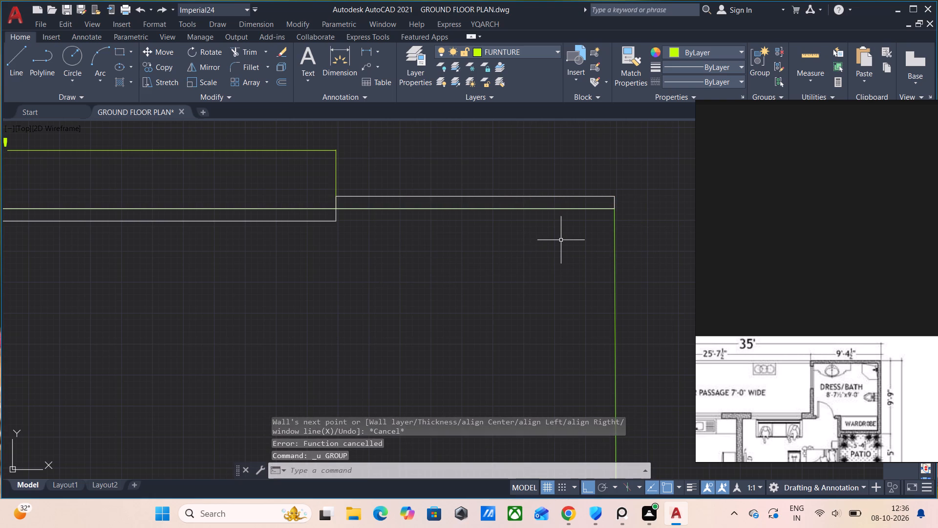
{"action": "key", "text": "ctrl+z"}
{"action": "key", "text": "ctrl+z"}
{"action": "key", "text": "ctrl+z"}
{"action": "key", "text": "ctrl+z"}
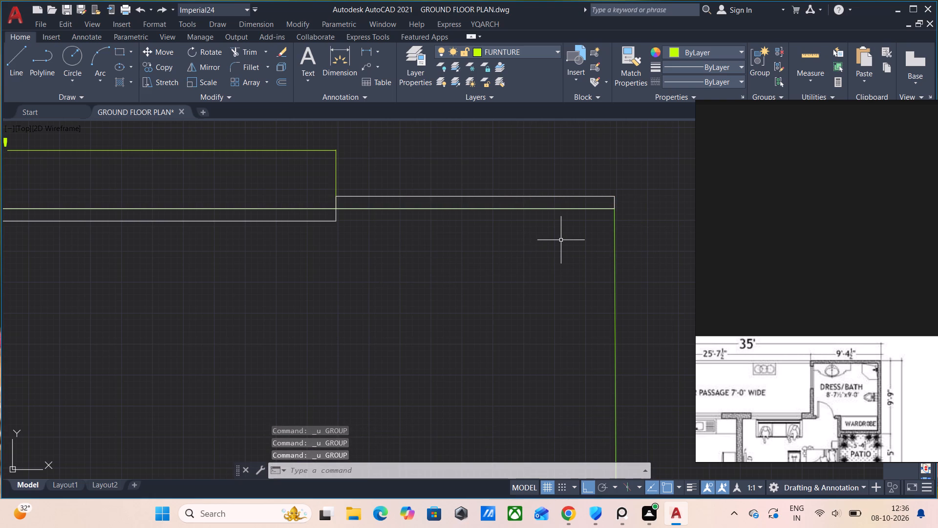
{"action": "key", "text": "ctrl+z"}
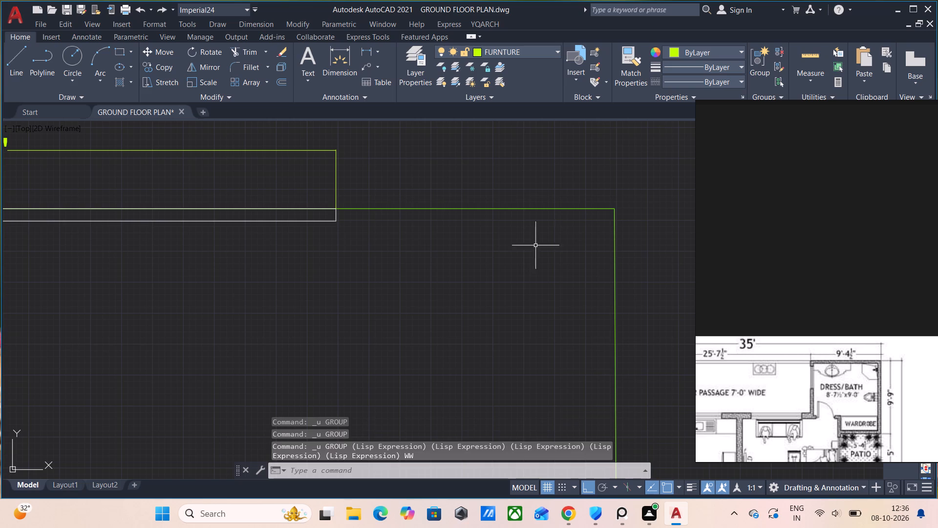
Draw a 5-inch YQArch wall, aligned left, 9'-4.5" to the right from the top wall's open outer end corner.
{"action": "key", "text": "w"}
{"action": "key", "text": "w"}
{"action": "key", "text": "Return"}
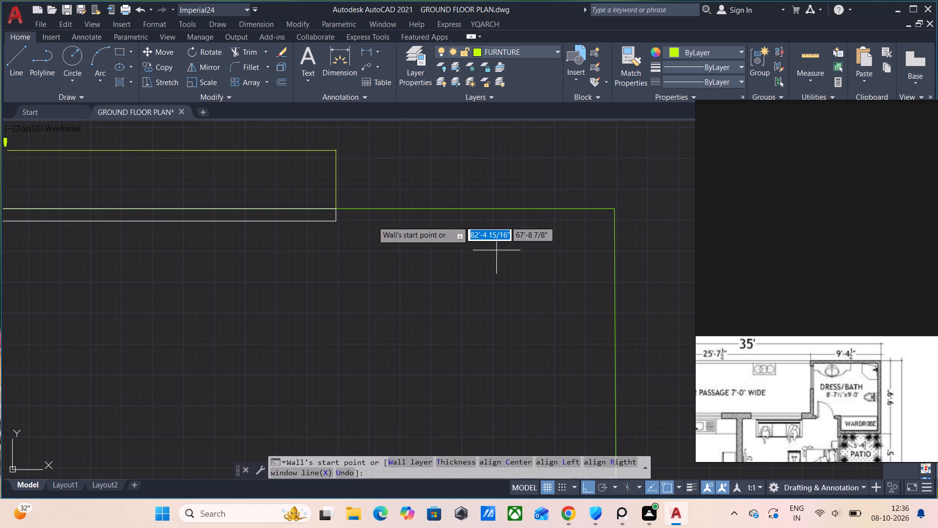
{"action": "left_click", "coordinate": [334, 205]}
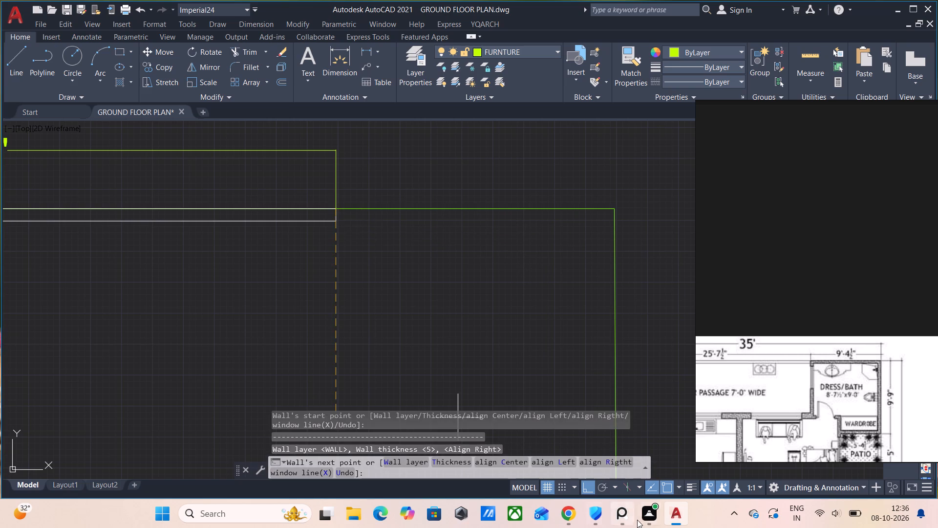
{"action": "left_click", "coordinate": [614, 459]}
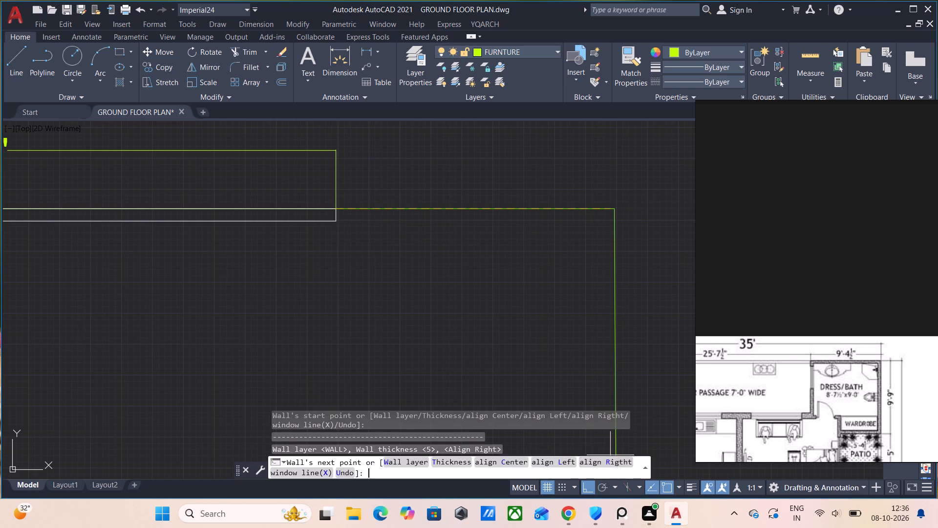
{"action": "left_click", "coordinate": [546, 242]}
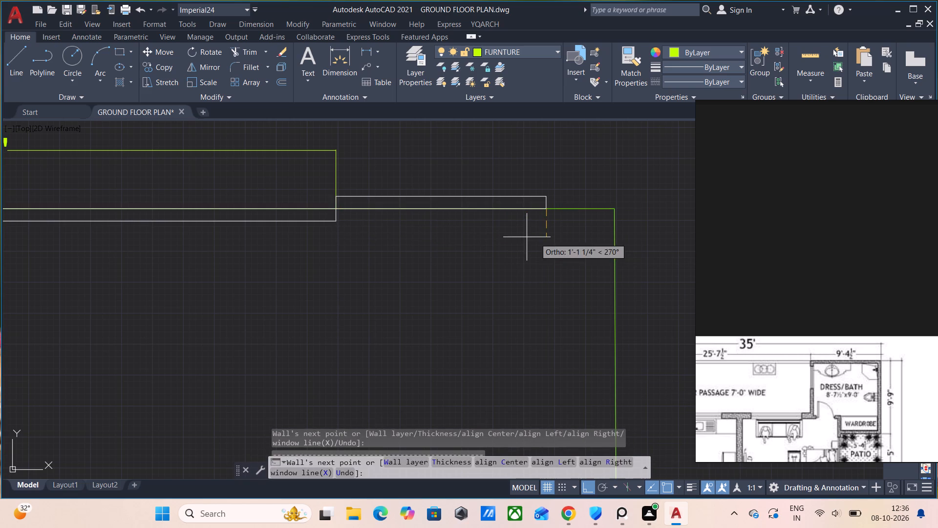
{"action": "key", "text": "ctrl+z"}
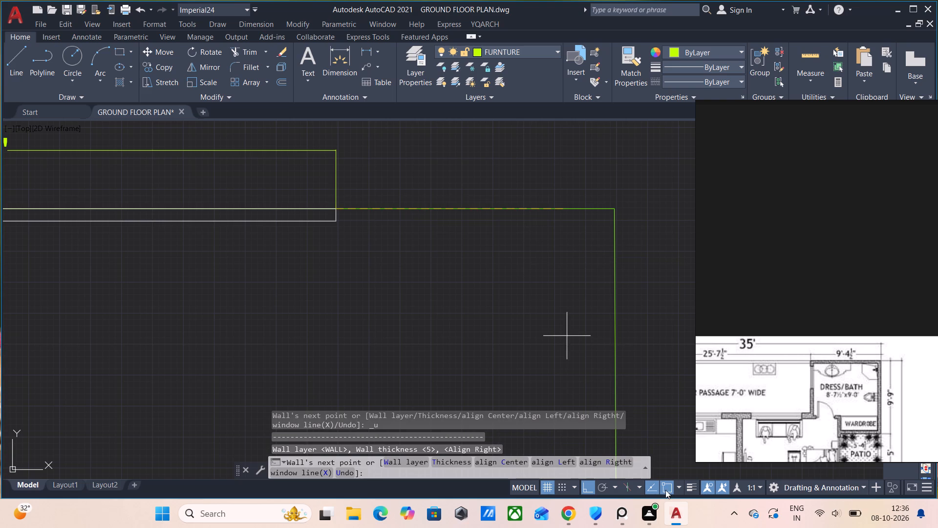
{"action": "left_click", "coordinate": [559, 459]}
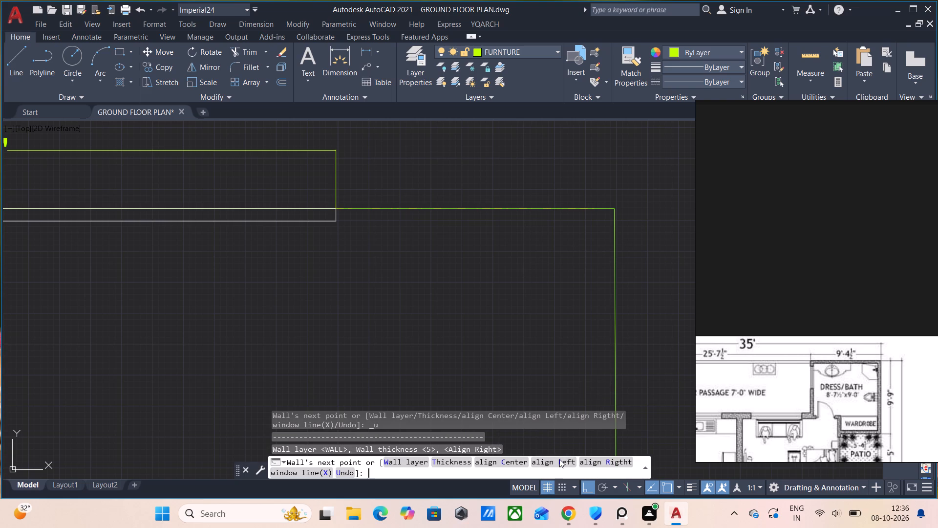
{"action": "left_click", "coordinate": [535, 257]}
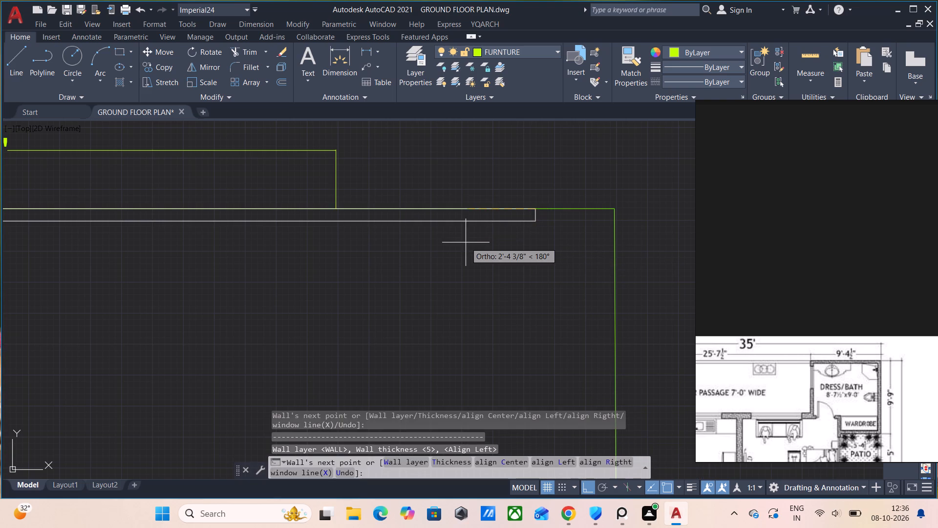
{"action": "key", "text": "ctrl+z"}
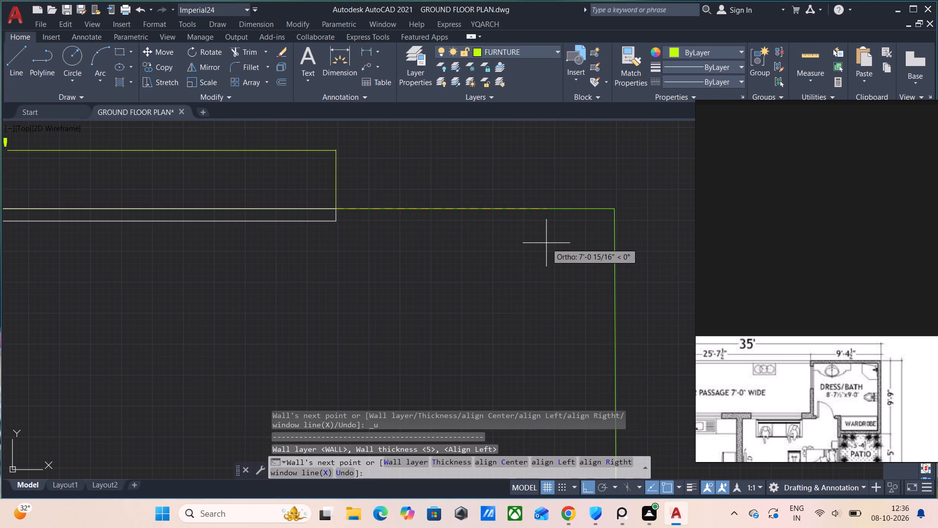
{"action": "type", "text": "9'"}
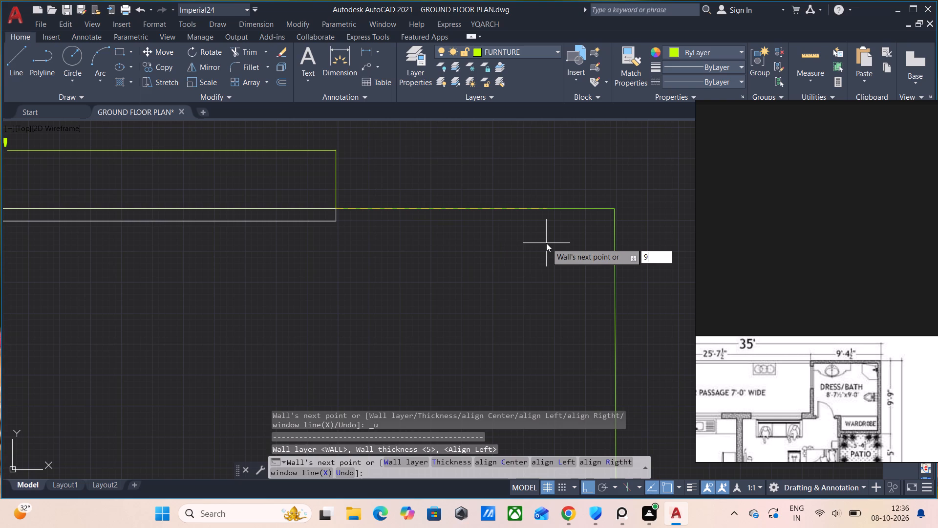
{"action": "key", "text": "minus"}
{"action": "key", "text": "4"}
{"action": "type", "text": ".5"}
{"action": "key", "text": "shift+quotedbl"}
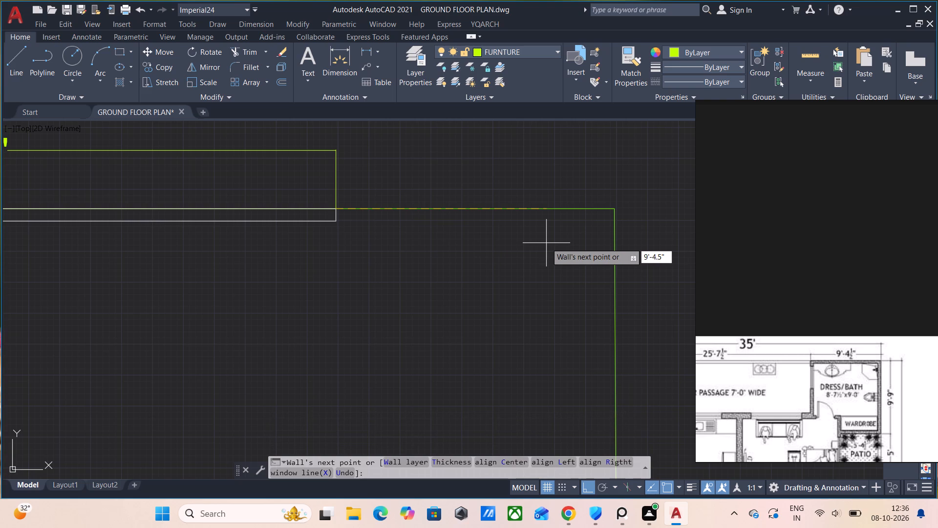
{"action": "key", "text": "Return"}
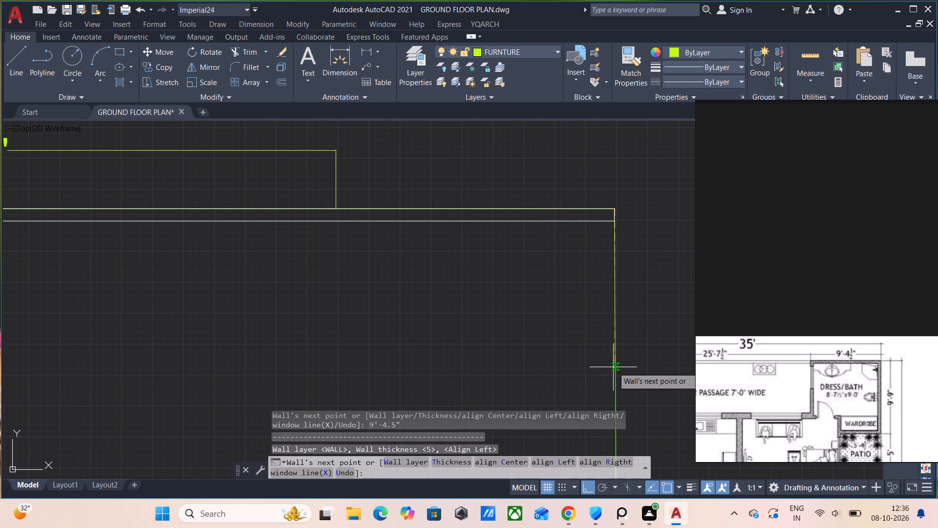
Continue the wall 9'-9" downward from the plan's top-right outer corner and end the command.
{"action": "key", "text": "9"}
{"action": "key", "text": "apostrophe"}
{"action": "key", "text": "minus"}
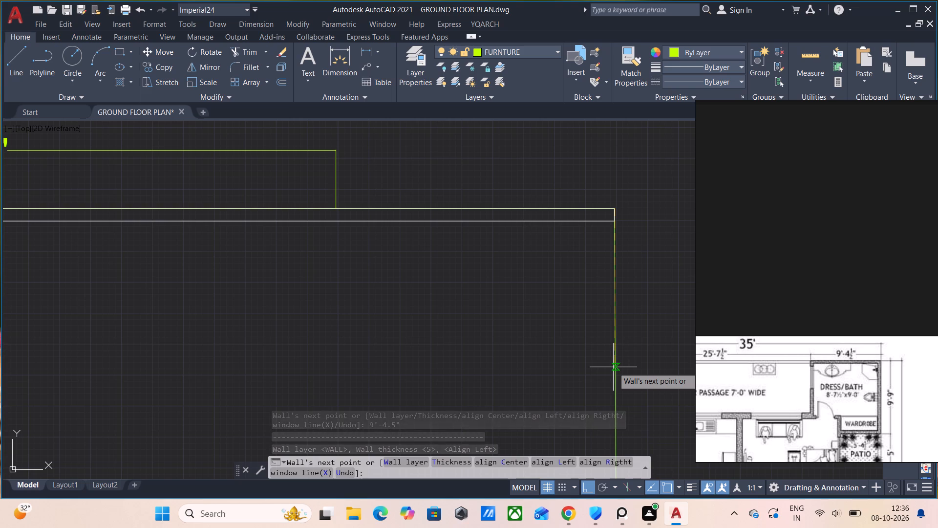
{"action": "key", "text": "9"}
{"action": "key", "text": "shift+quotedbl"}
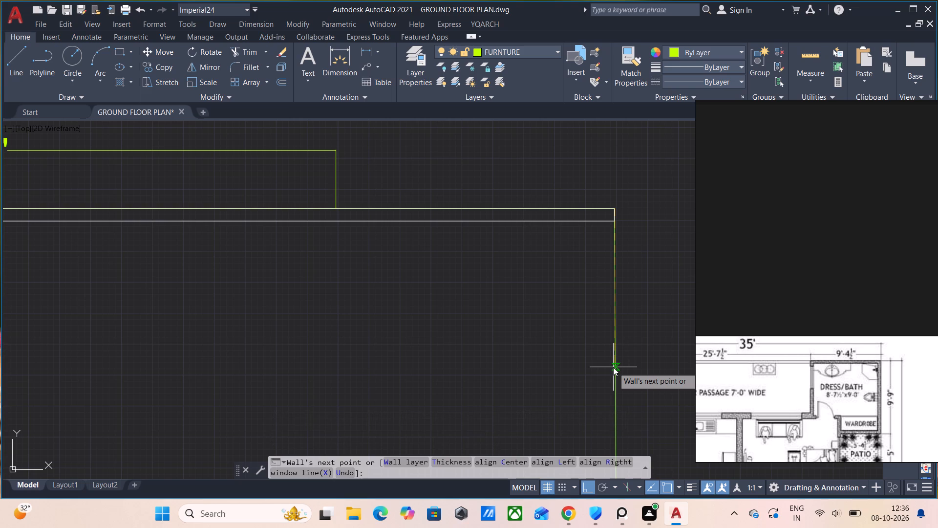
{"action": "key", "text": "Return"}
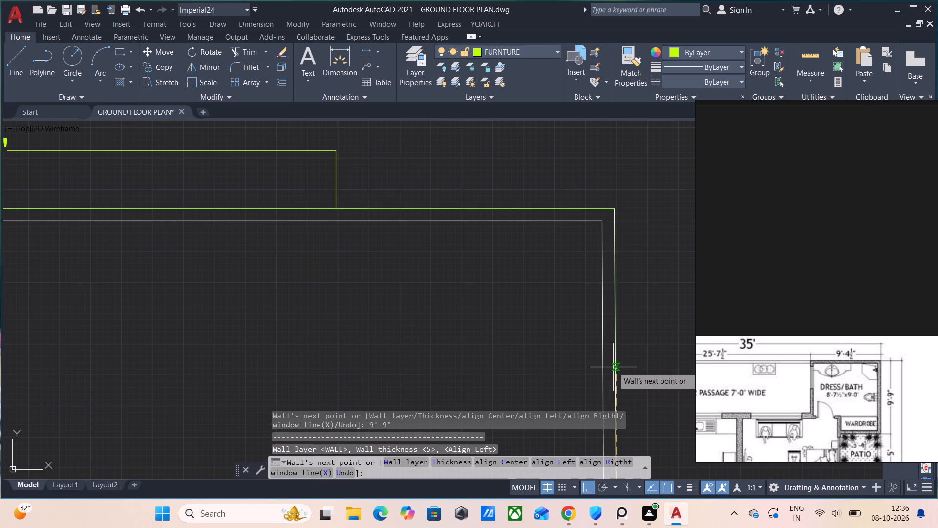
{"action": "scroll", "coordinate": [604, 361], "scroll_direction": "down", "scroll_amount": 2}
{"action": "middle_click_drag", "start_coordinate": [596, 369], "coordinate": [463, 261]}
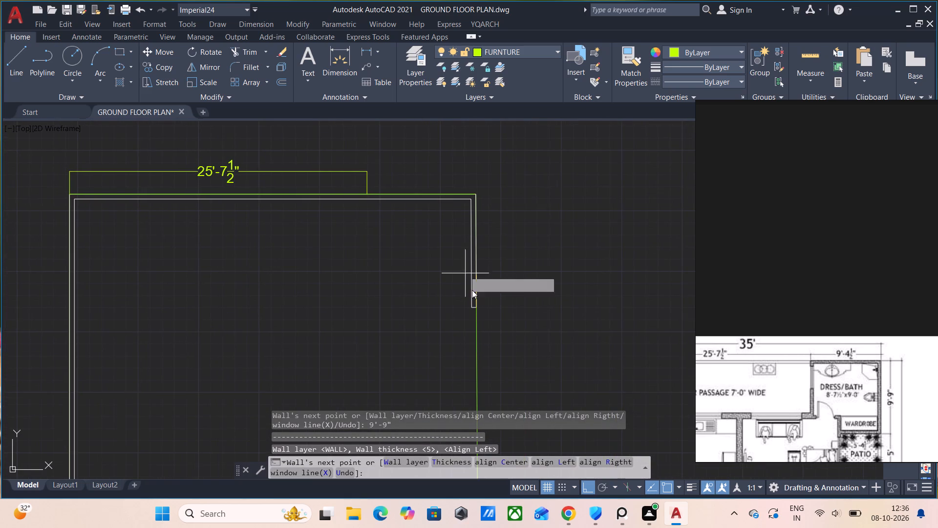
{"action": "scroll", "coordinate": [487, 323], "scroll_direction": "up", "scroll_amount": 1}
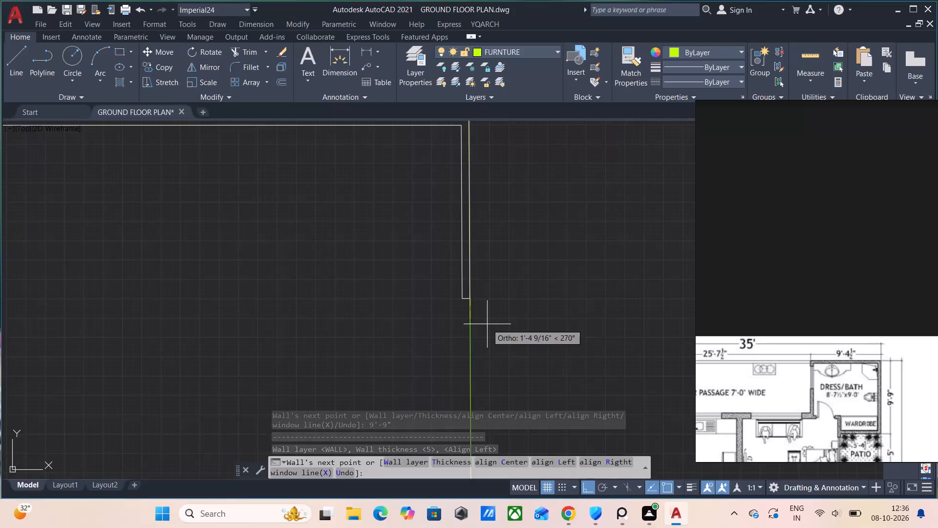
{"action": "scroll", "coordinate": [487, 324], "scroll_direction": "up", "scroll_amount": 2}
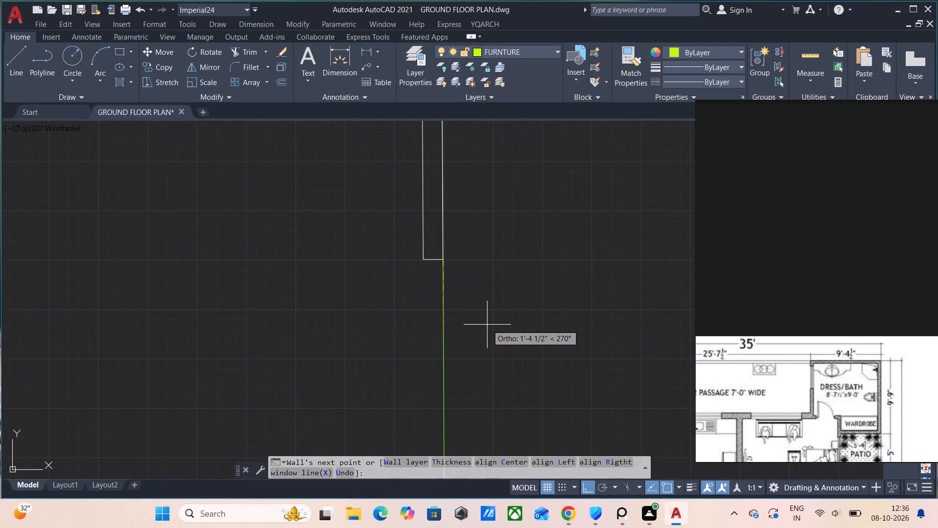
{"action": "key", "text": "Escape"}
Draw a 5-inch wall, aligned right, from the 25'-7 1/2" dimension's end on the outer face down to the top wall's inner face.
{"action": "scroll", "coordinate": [478, 244], "scroll_direction": "down", "scroll_amount": 1}
{"action": "middle_click_drag", "start_coordinate": [481, 249], "coordinate": [523, 350]}
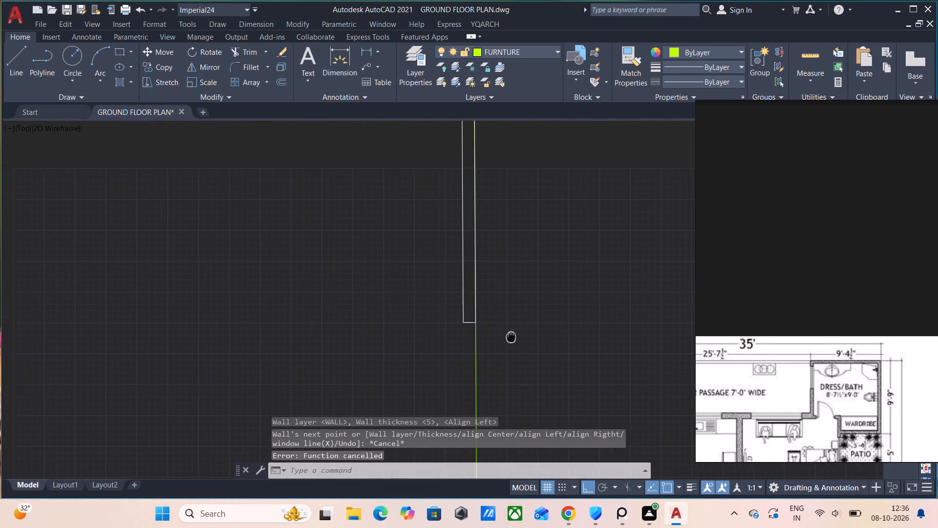
{"action": "middle_click_drag", "start_coordinate": [523, 350], "coordinate": [571, 396]}
{"action": "scroll", "coordinate": [438, 241], "scroll_direction": "down", "scroll_amount": 2}
{"action": "scroll", "coordinate": [383, 258], "scroll_direction": "down", "scroll_amount": 1}
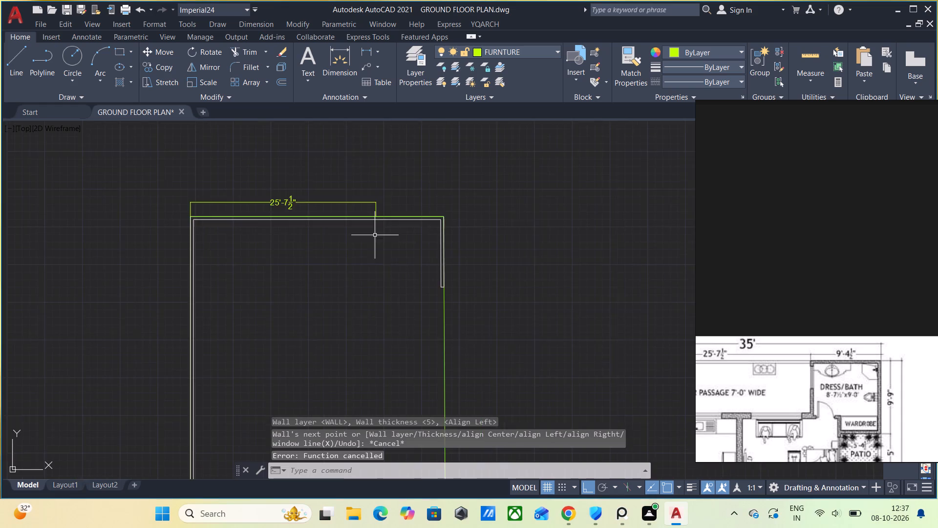
{"action": "scroll", "coordinate": [372, 230], "scroll_direction": "up", "scroll_amount": 3}
{"action": "middle_click_drag", "start_coordinate": [377, 239], "coordinate": [361, 274]}
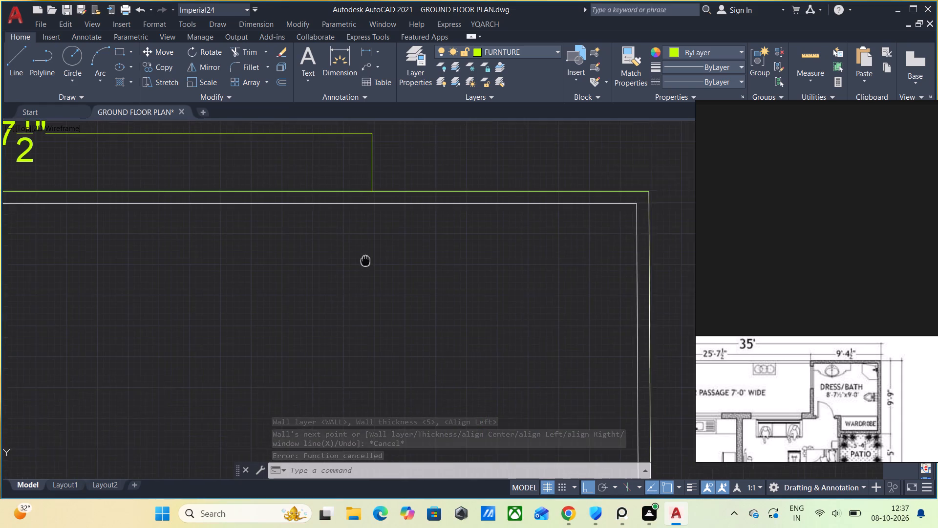
{"action": "middle_click_drag", "start_coordinate": [361, 274], "coordinate": [360, 276]}
{"action": "type", "text": "WW"}
{"action": "key", "text": "Return"}
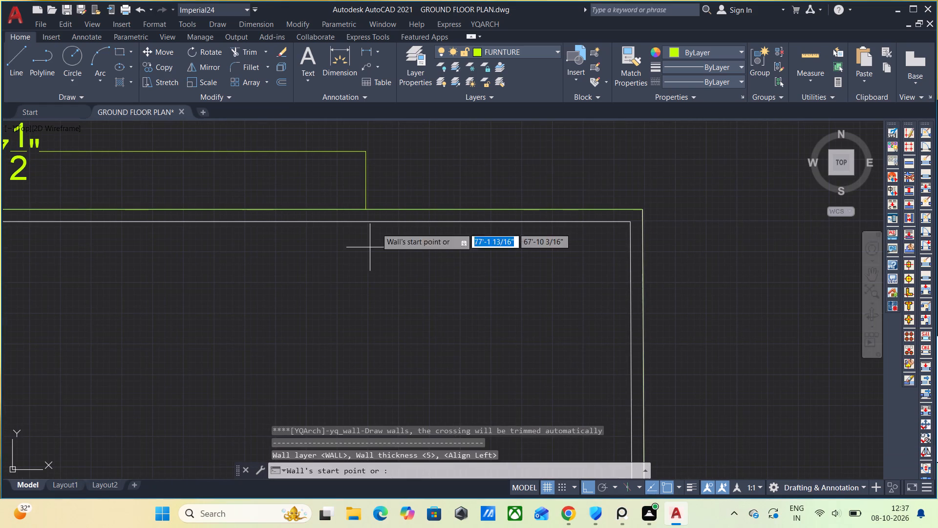
{"action": "left_click", "coordinate": [367, 209]}
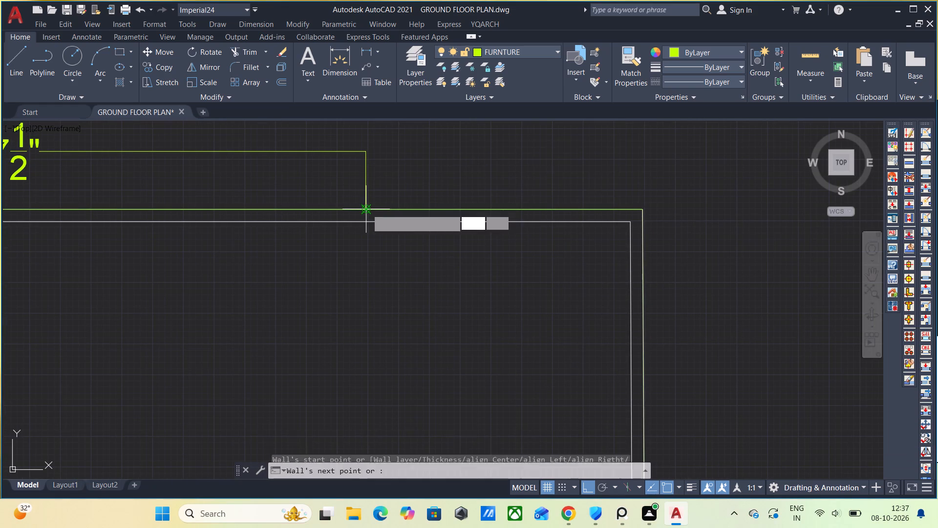
{"action": "left_click", "coordinate": [369, 223]}
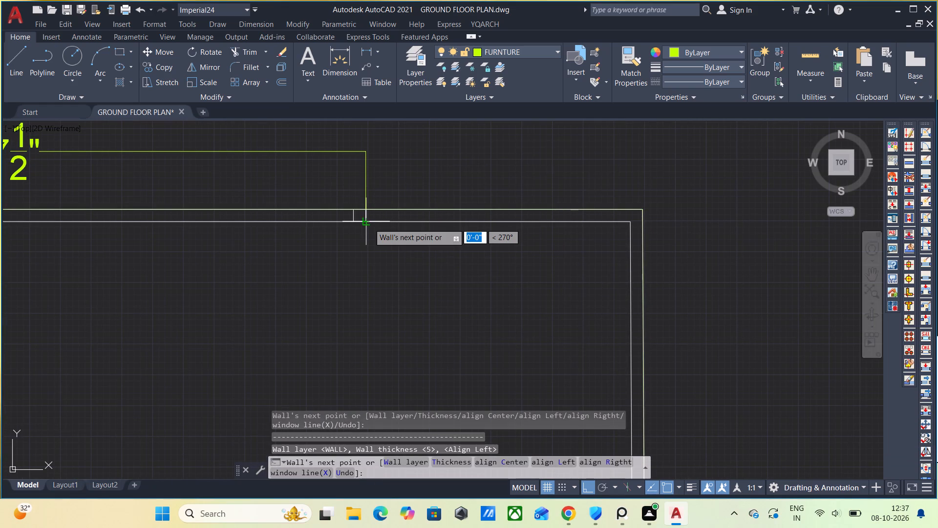
{"action": "key", "text": "ctrl+z"}
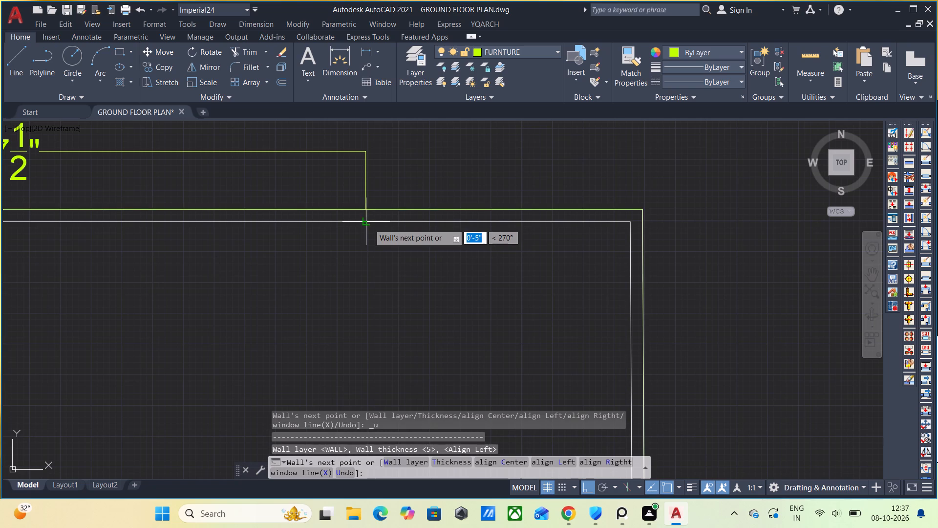
{"action": "left_click", "coordinate": [612, 462]}
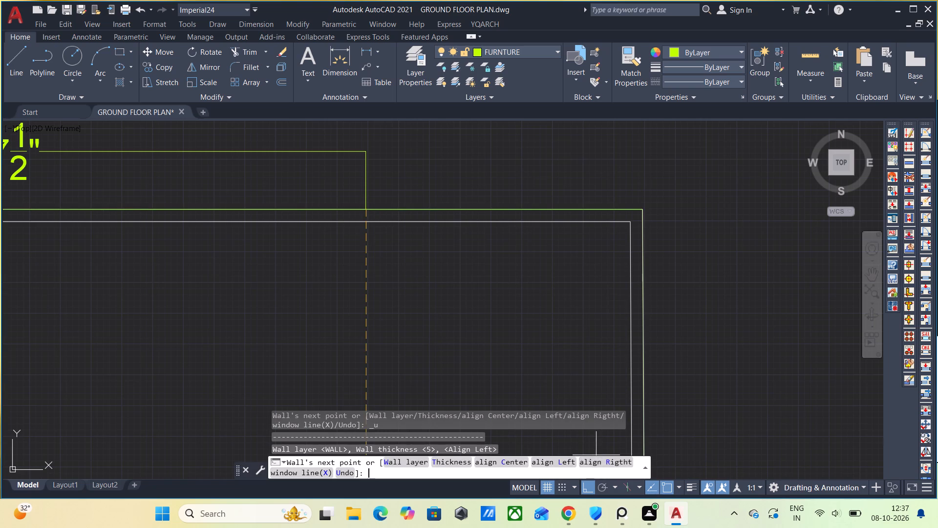
{"action": "left_click", "coordinate": [364, 225]}
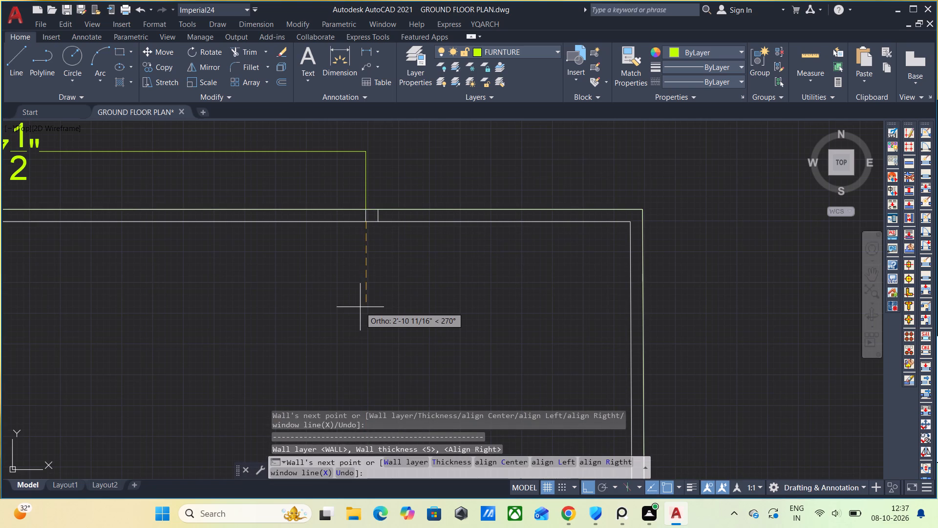
Check the dress/bath size on the PureRef reference, continue its left wall 9' downward from the top wall's inner face, and end the command.
{"action": "left_click", "coordinate": [618, 514]}
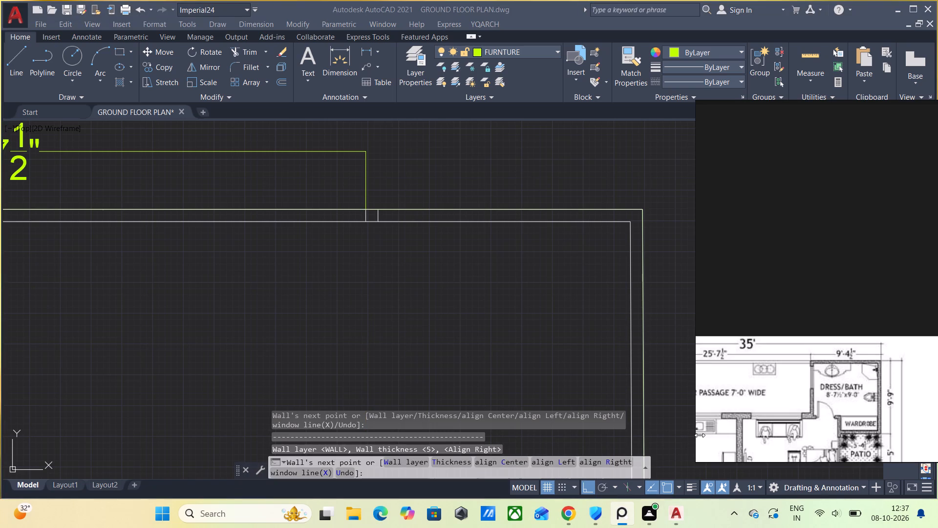
{"action": "scroll", "coordinate": [732, 416], "scroll_direction": "down", "scroll_amount": 3}
{"action": "middle_click_drag", "start_coordinate": [750, 415], "coordinate": [812, 330]}
{"action": "scroll", "coordinate": [842, 300], "scroll_direction": "up", "scroll_amount": 6}
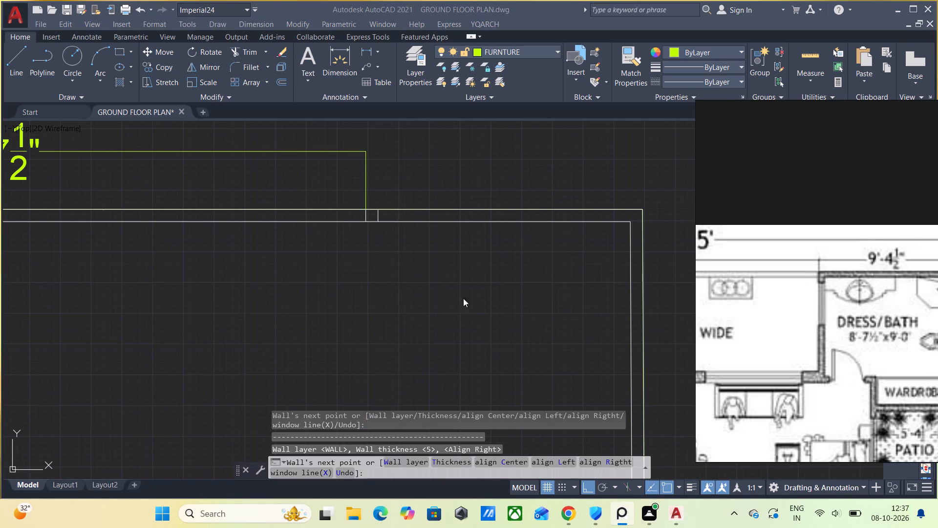
{"action": "left_click", "coordinate": [385, 283]}
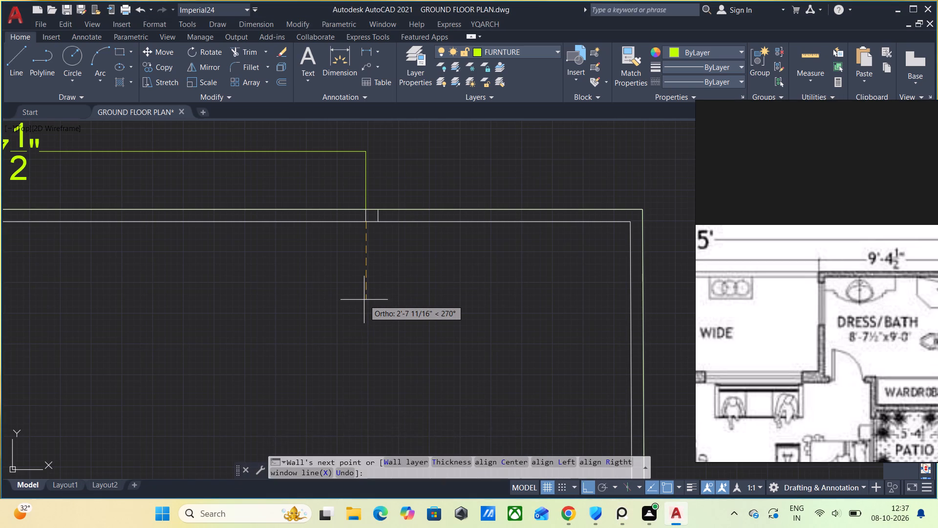
{"action": "key", "text": "8"}
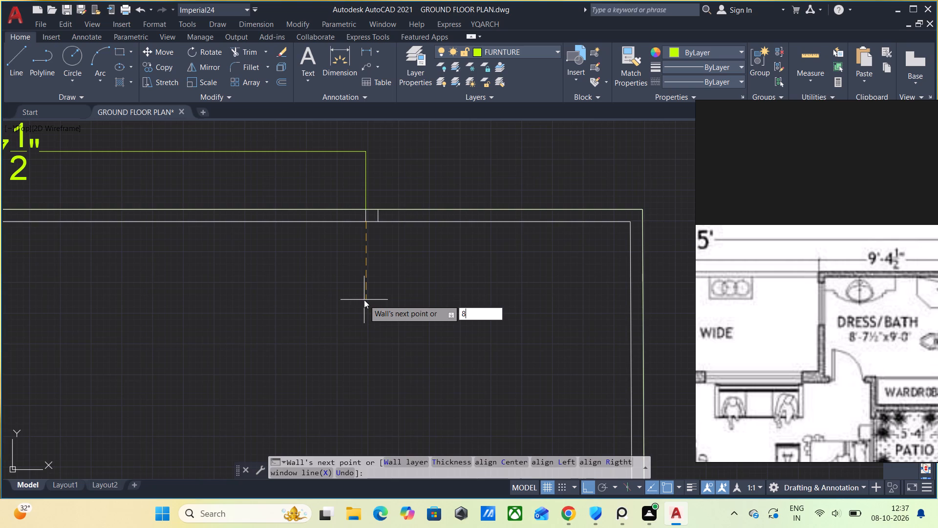
{"action": "key", "text": "BackSpace"}
{"action": "key", "text": "3"}
{"action": "key", "text": "BackSpace"}
{"action": "key", "text": "9"}
{"action": "key", "text": "apostrophe"}
{"action": "key", "text": "Return"}
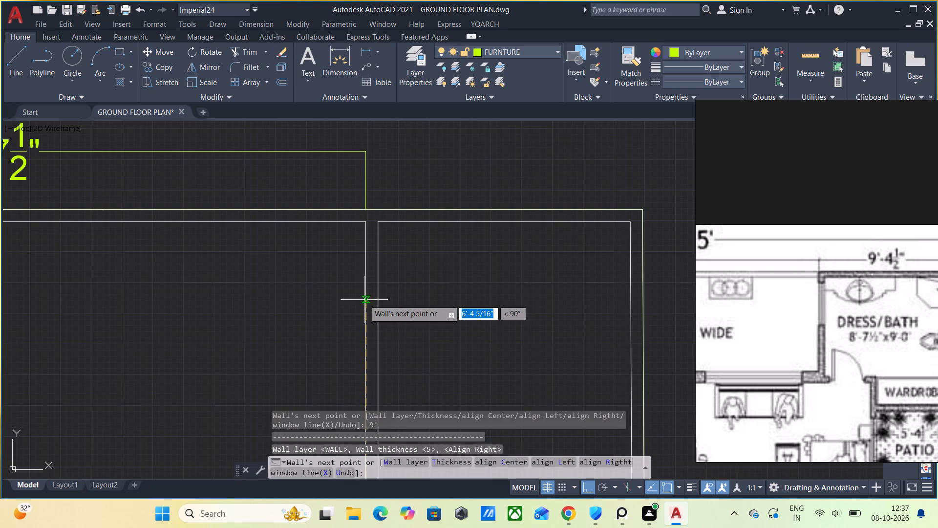
{"action": "scroll", "coordinate": [364, 300], "scroll_direction": "down", "scroll_amount": 2}
{"action": "scroll", "coordinate": [413, 384], "scroll_direction": "up", "scroll_amount": 1}
{"action": "scroll", "coordinate": [370, 368], "scroll_direction": "up", "scroll_amount": 1}
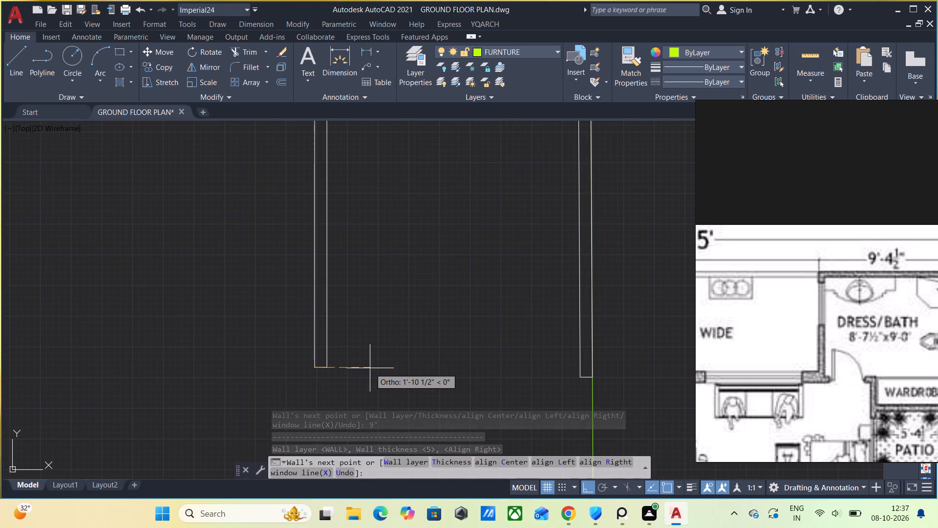
{"action": "key", "text": "space"}
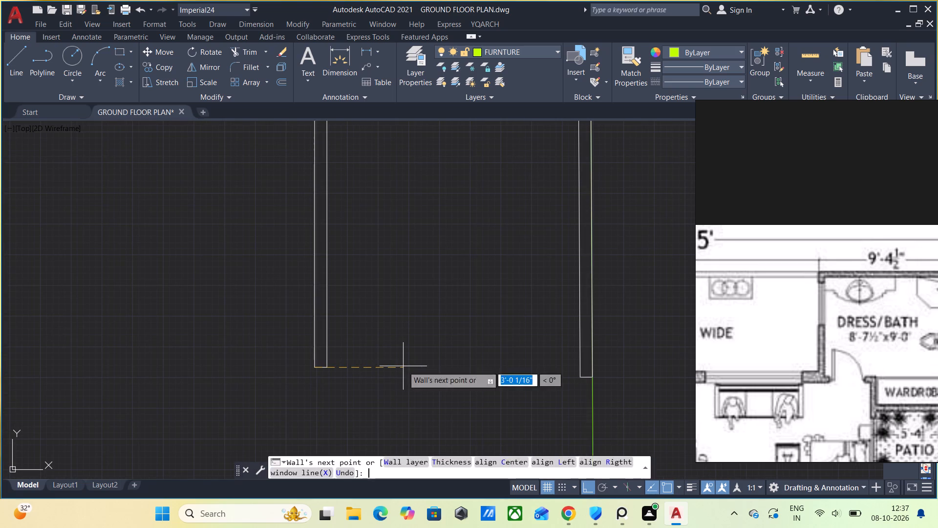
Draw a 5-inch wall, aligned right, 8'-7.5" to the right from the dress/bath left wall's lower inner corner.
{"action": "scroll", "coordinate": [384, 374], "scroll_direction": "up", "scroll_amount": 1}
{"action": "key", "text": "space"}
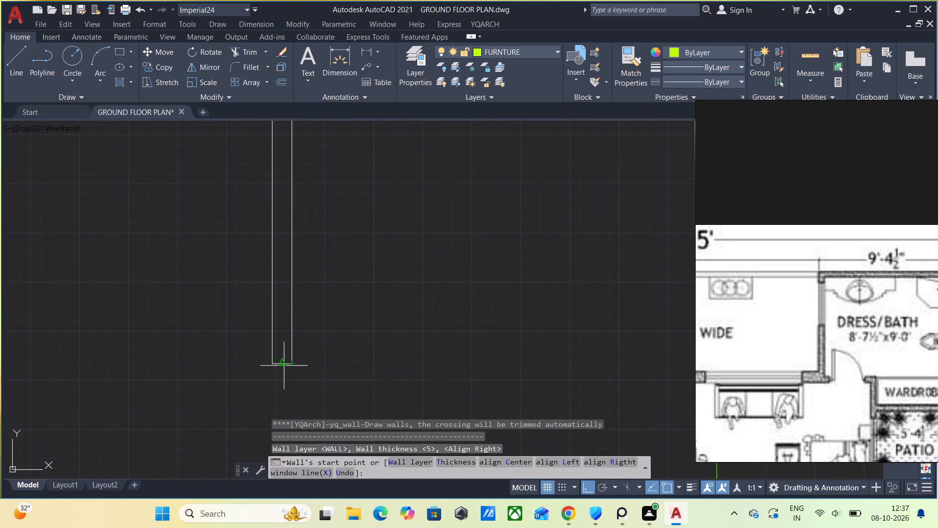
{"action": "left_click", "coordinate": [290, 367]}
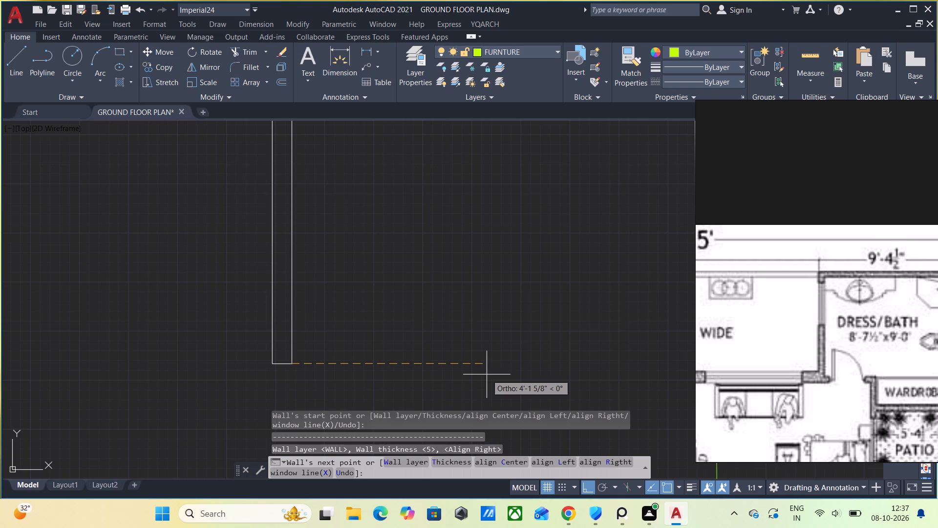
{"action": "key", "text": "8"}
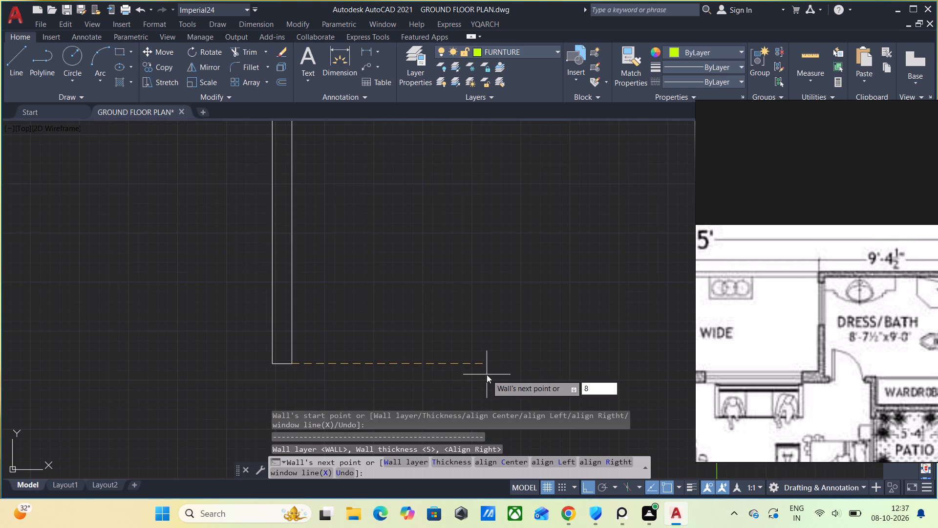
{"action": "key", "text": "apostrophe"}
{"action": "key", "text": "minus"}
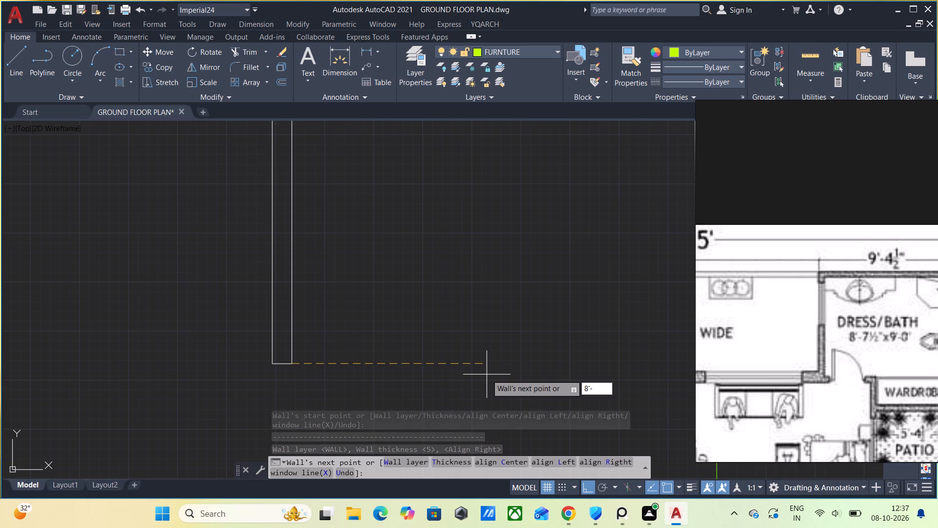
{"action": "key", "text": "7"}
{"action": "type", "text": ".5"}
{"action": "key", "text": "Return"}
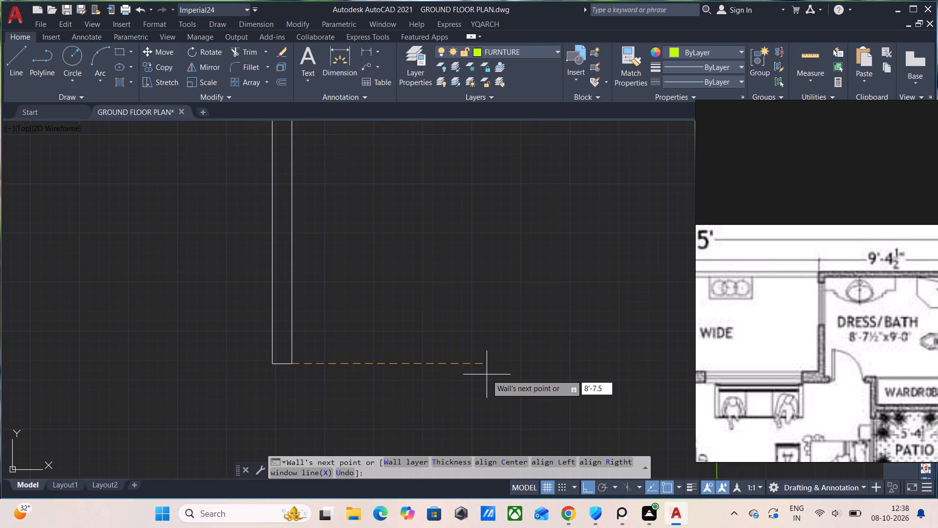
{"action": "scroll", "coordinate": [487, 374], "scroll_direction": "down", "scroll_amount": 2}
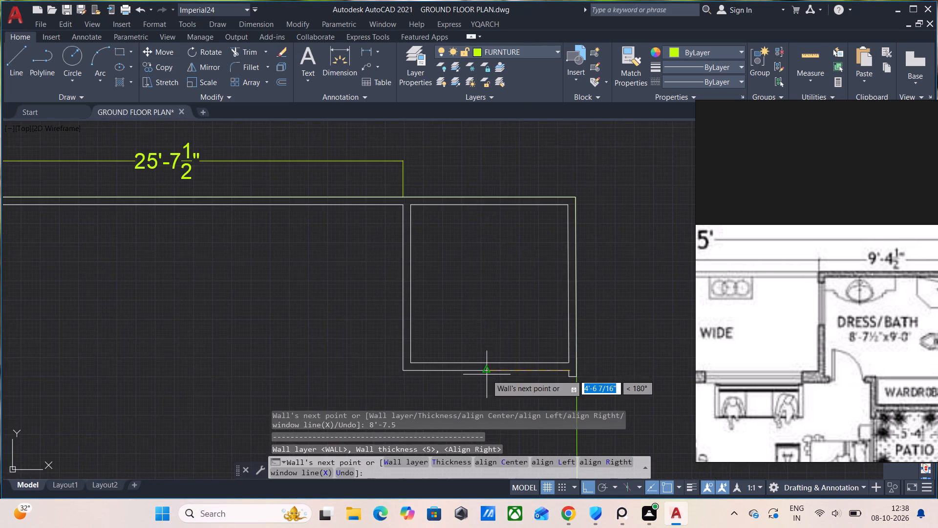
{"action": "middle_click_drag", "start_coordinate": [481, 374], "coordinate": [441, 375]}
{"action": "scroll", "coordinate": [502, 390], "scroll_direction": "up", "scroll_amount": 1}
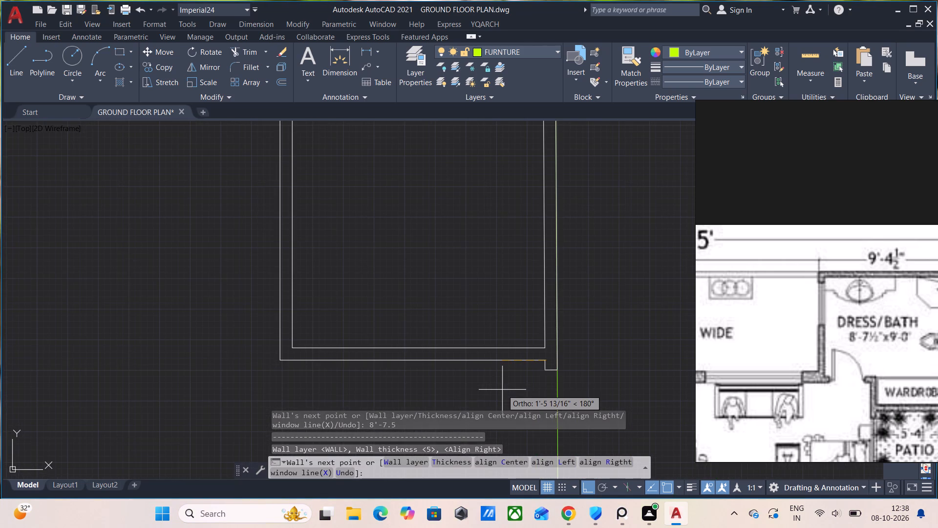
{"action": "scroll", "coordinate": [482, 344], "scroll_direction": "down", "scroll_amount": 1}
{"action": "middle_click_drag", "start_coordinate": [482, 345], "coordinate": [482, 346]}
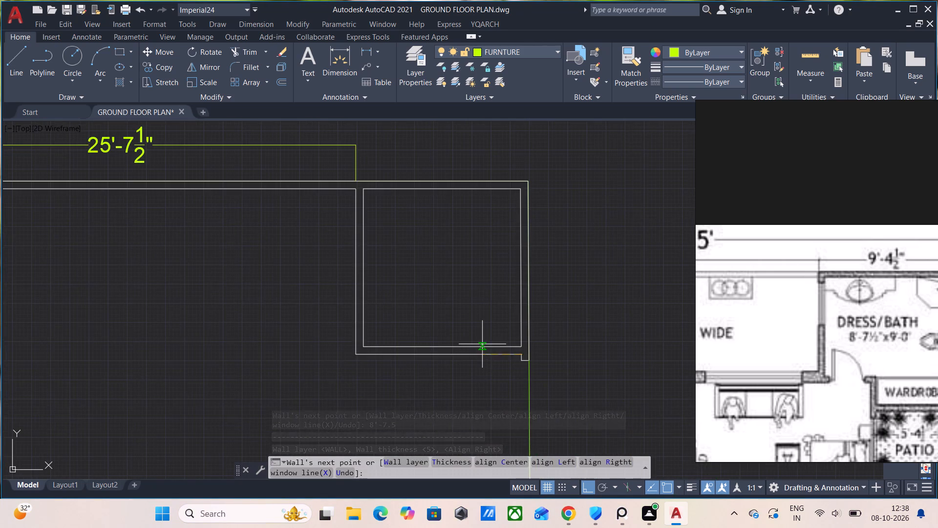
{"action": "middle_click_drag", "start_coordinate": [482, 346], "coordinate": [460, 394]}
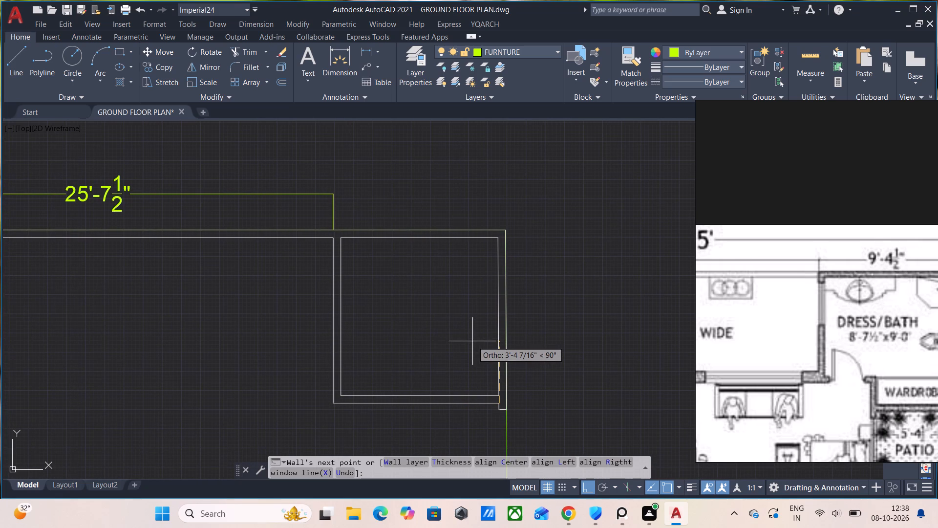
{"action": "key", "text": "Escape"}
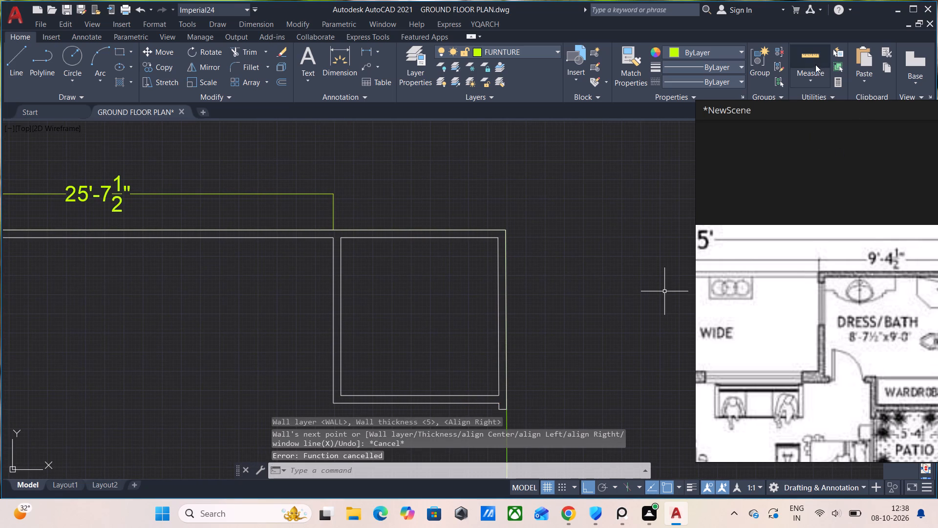
Measure the dress/bath's interior width and height with Quick measure.
{"action": "left_click", "coordinate": [809, 55]}
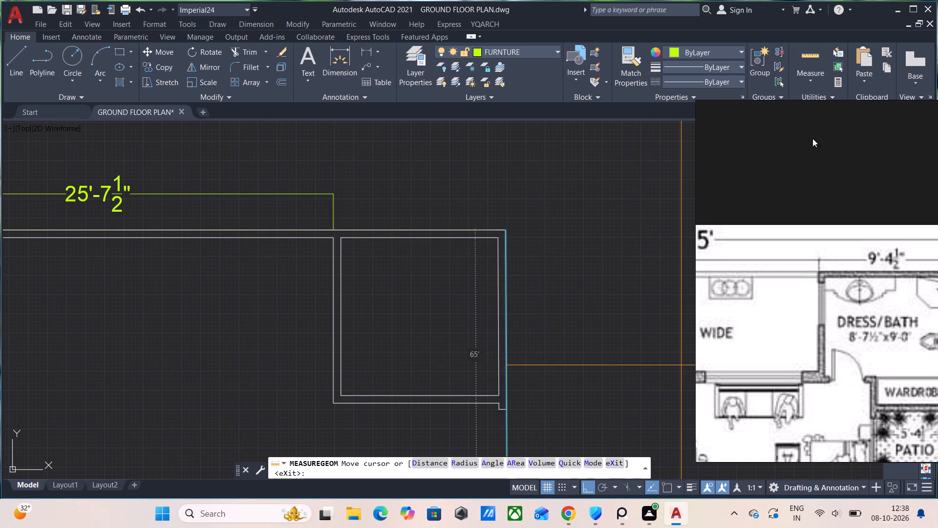
{"action": "left_click", "coordinate": [810, 77]}
{"action": "left_click", "coordinate": [812, 104]}
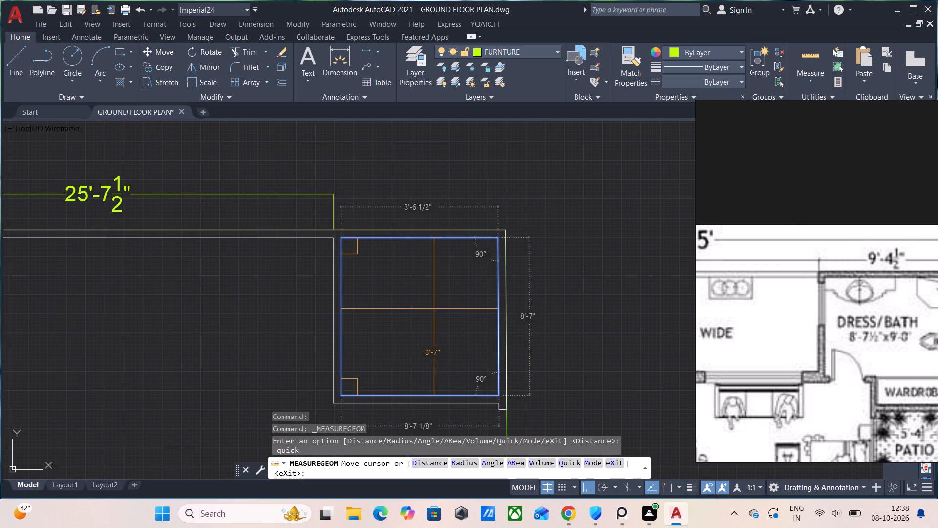
{"action": "key", "text": "Escape"}
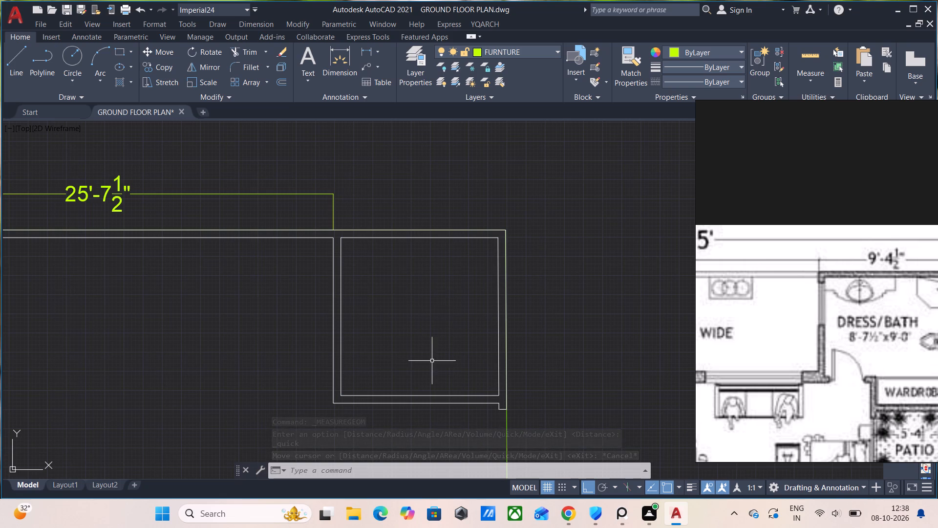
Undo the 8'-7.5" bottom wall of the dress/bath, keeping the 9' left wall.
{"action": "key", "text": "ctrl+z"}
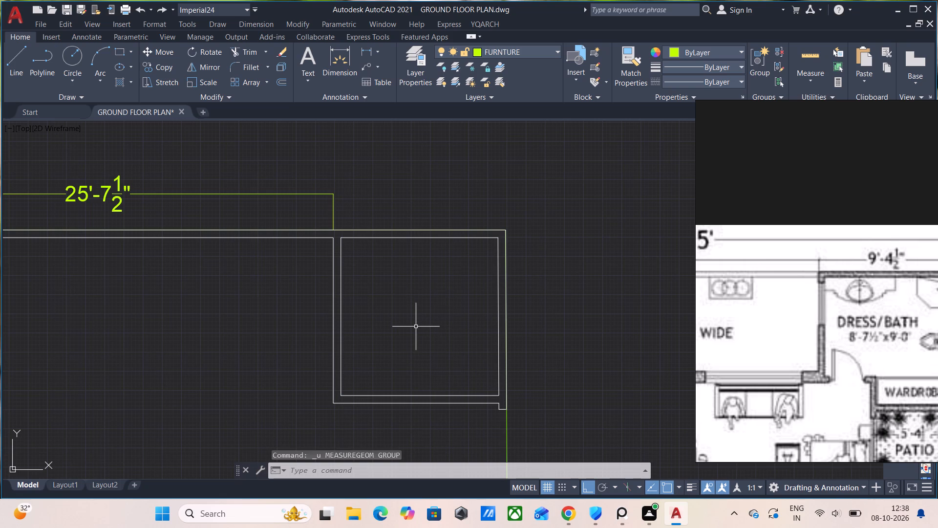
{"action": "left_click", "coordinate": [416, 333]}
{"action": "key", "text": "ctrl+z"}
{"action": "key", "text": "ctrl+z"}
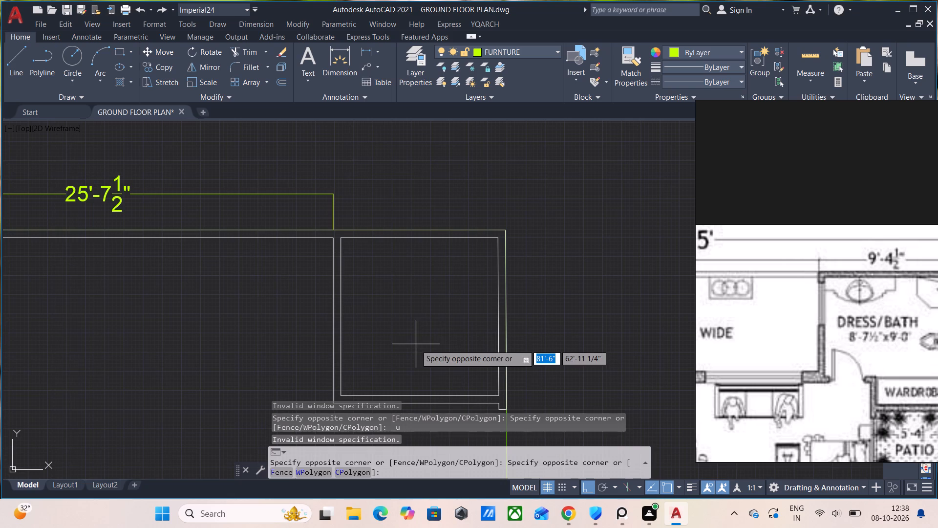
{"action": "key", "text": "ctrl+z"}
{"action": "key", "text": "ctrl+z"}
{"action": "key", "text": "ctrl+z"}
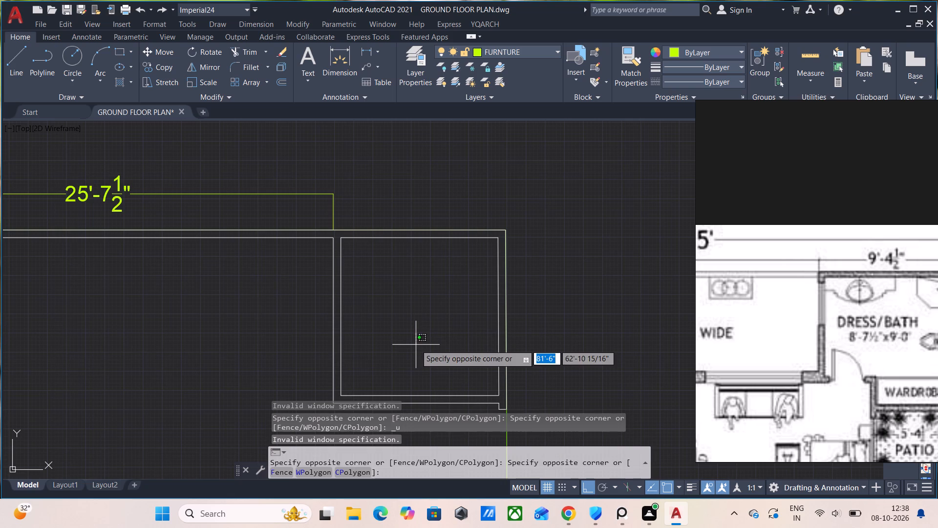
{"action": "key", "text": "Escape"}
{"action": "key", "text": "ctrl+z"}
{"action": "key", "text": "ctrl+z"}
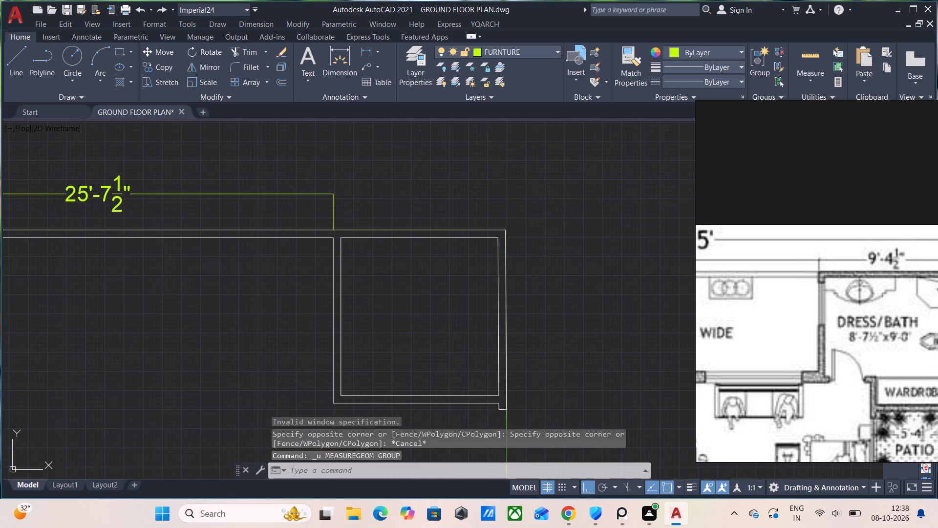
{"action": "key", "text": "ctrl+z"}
Draw a 5-inch YQArch wall, aligned right, extending the dress/bath's left wall 5" downward from its lower outer corner.
{"action": "scroll", "coordinate": [418, 347], "scroll_direction": "down", "scroll_amount": 2}
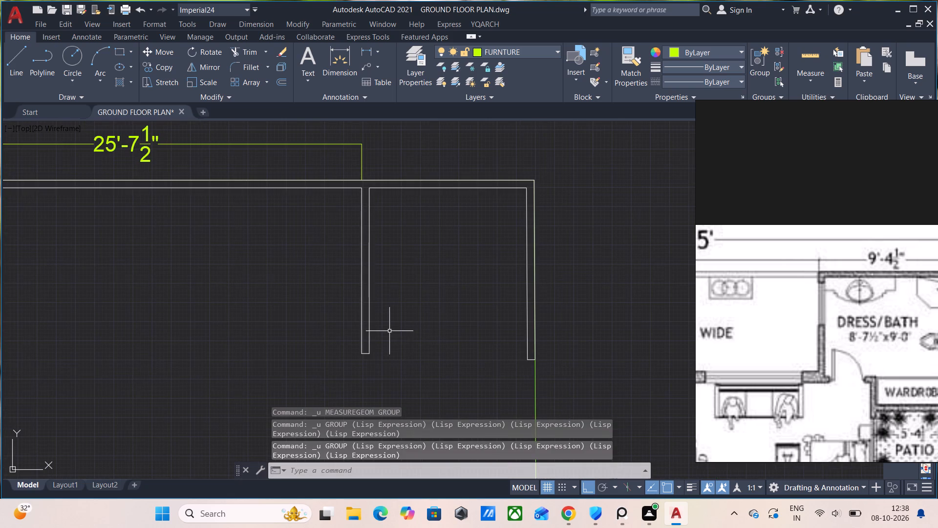
{"action": "type", "text": "WW"}
{"action": "key", "text": "Return"}
{"action": "scroll", "coordinate": [369, 355], "scroll_direction": "up", "scroll_amount": 1}
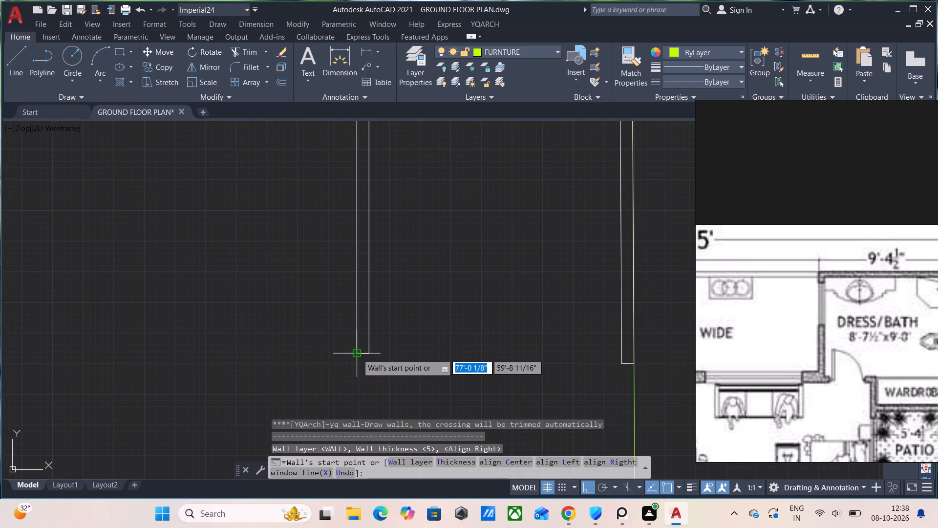
{"action": "left_click", "coordinate": [357, 355]}
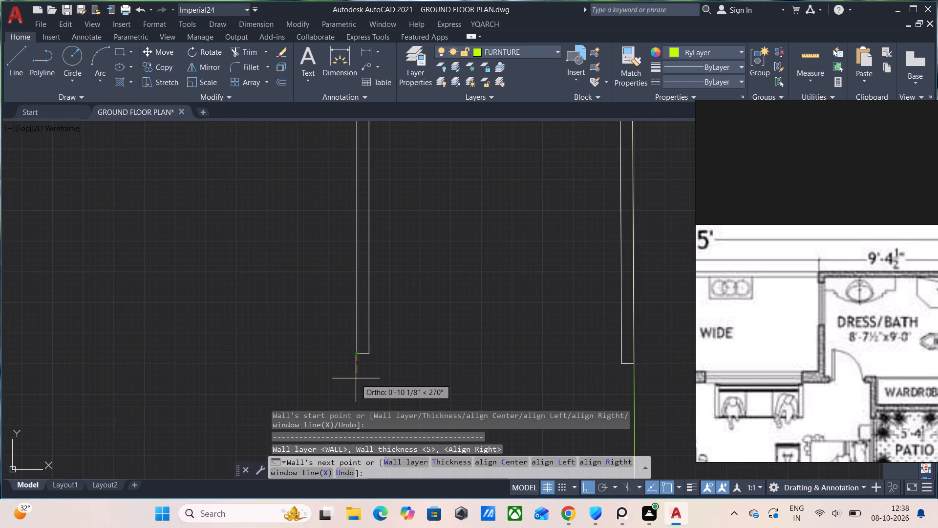
{"action": "key", "text": "5"}
{"action": "key", "text": "Return"}
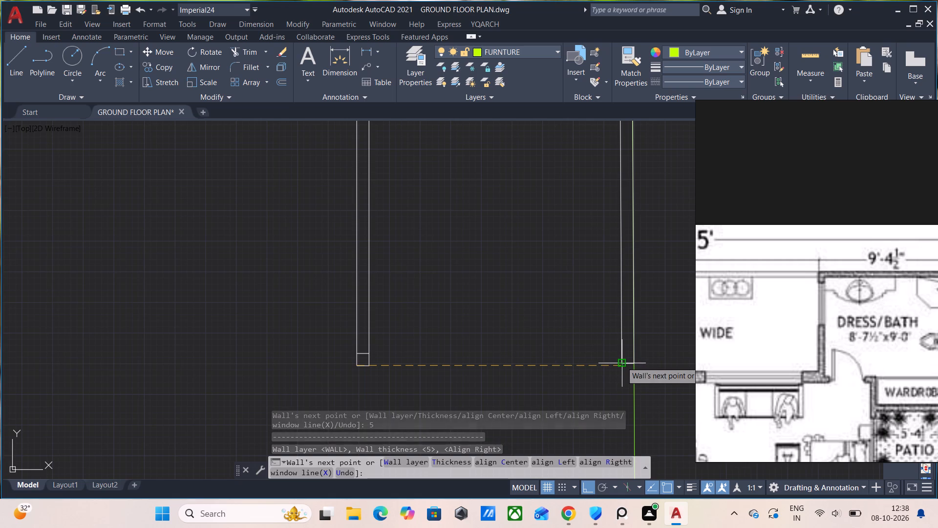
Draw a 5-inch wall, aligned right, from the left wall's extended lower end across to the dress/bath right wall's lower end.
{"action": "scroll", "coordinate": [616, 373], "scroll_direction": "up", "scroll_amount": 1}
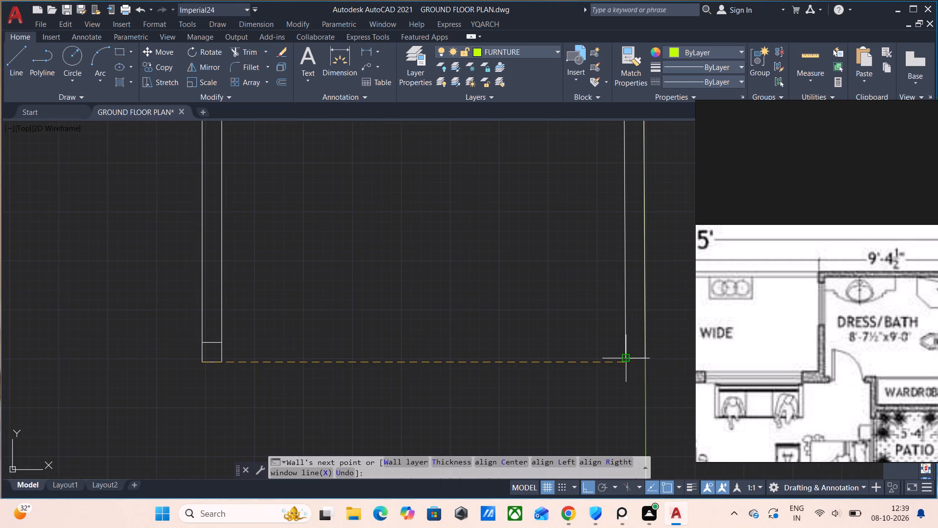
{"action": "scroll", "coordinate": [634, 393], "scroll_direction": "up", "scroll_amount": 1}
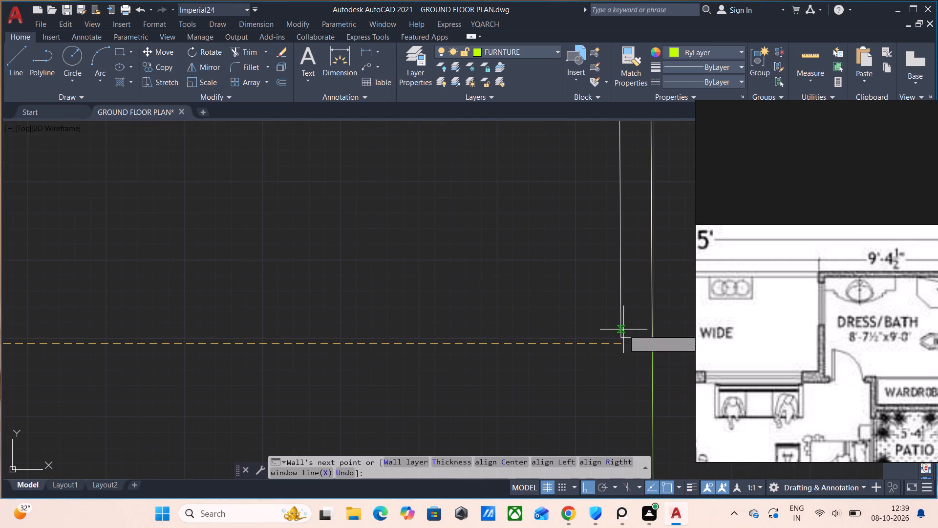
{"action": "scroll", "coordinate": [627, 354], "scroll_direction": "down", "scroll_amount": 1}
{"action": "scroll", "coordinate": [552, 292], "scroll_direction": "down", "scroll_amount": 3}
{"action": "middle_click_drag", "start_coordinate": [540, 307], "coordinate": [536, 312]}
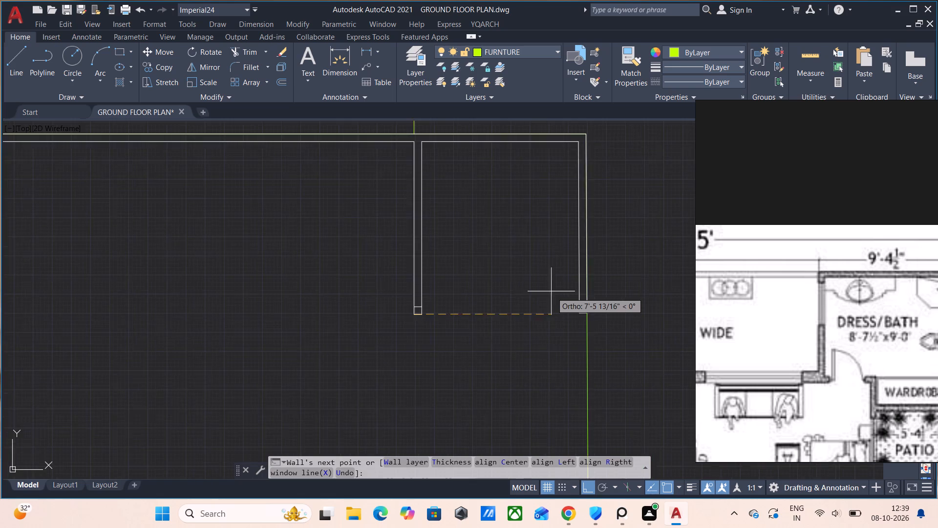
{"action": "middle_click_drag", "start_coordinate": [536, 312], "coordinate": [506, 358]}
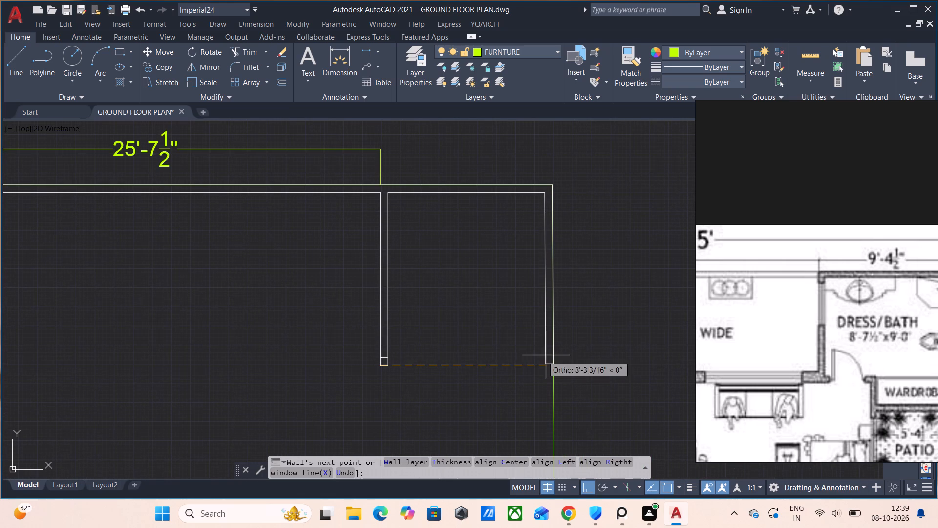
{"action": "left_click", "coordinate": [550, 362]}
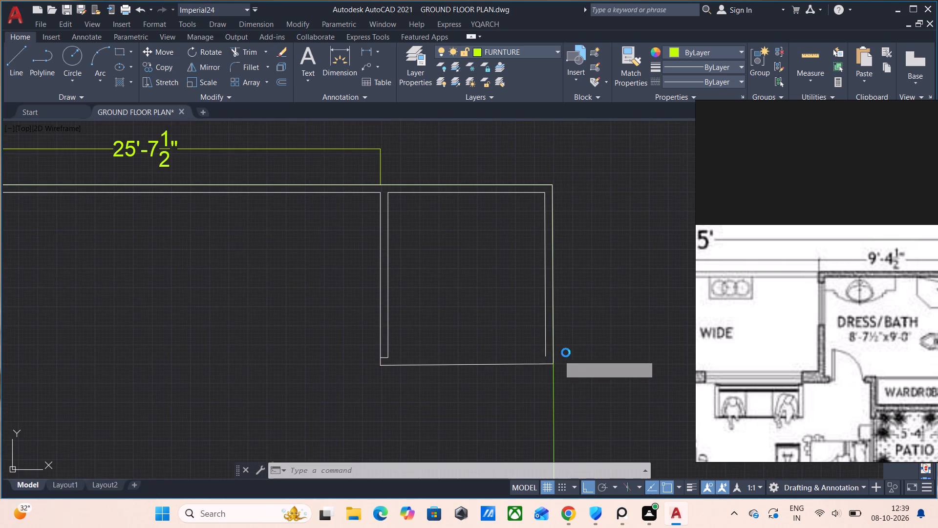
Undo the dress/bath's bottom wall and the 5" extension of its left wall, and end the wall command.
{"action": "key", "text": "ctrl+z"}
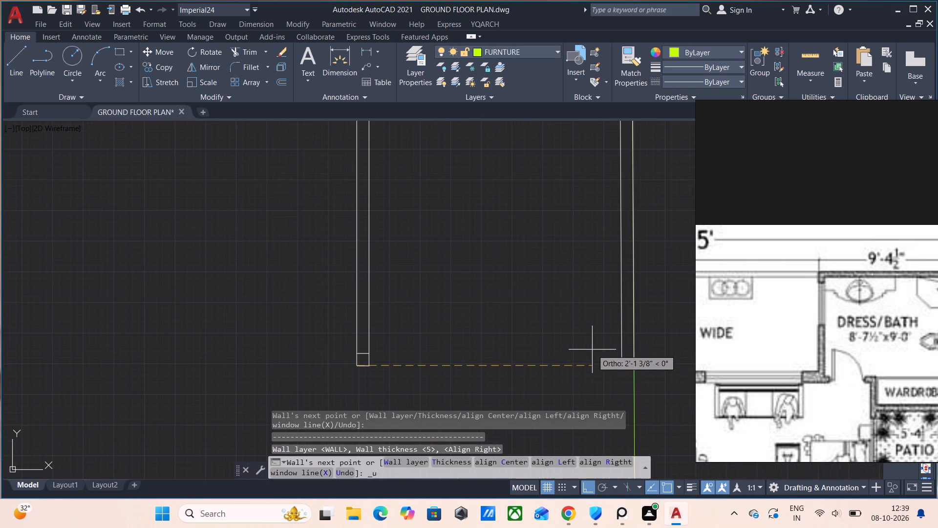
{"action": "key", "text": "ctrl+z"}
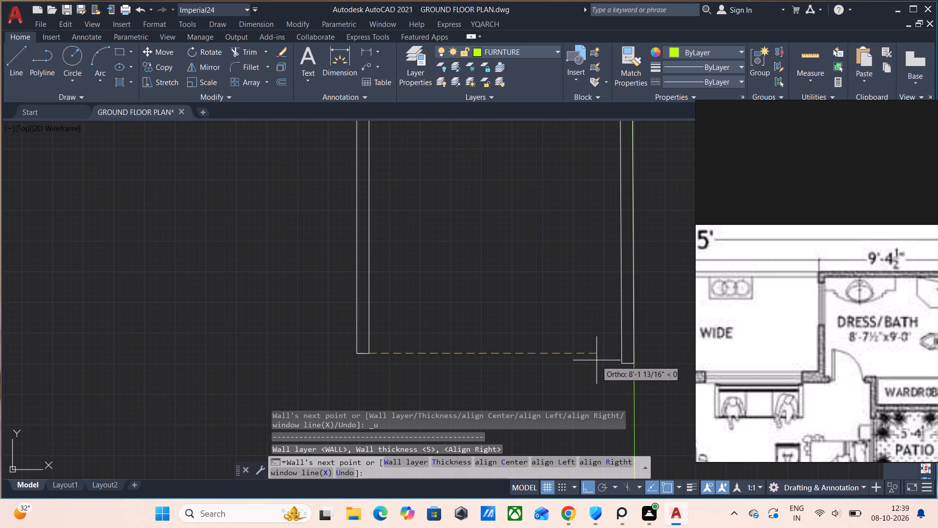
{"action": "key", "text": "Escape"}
Add a vertical linear dimension outside the dress/bath's right wall, from its upper outer corner to its lower end.
{"action": "scroll", "coordinate": [580, 311], "scroll_direction": "down", "scroll_amount": 2}
{"action": "middle_click_drag", "start_coordinate": [556, 320], "coordinate": [424, 335]}
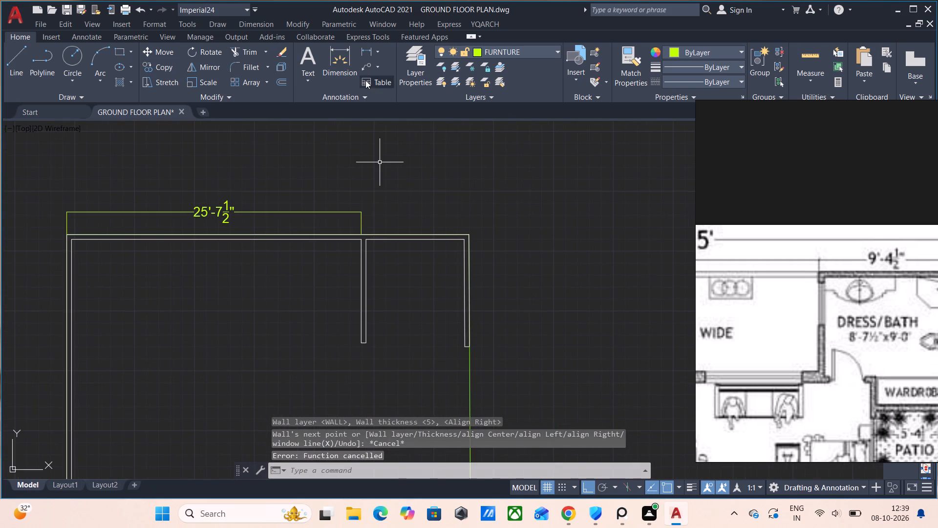
{"action": "left_click", "coordinate": [368, 53]}
{"action": "scroll", "coordinate": [481, 220], "scroll_direction": "up", "scroll_amount": 2}
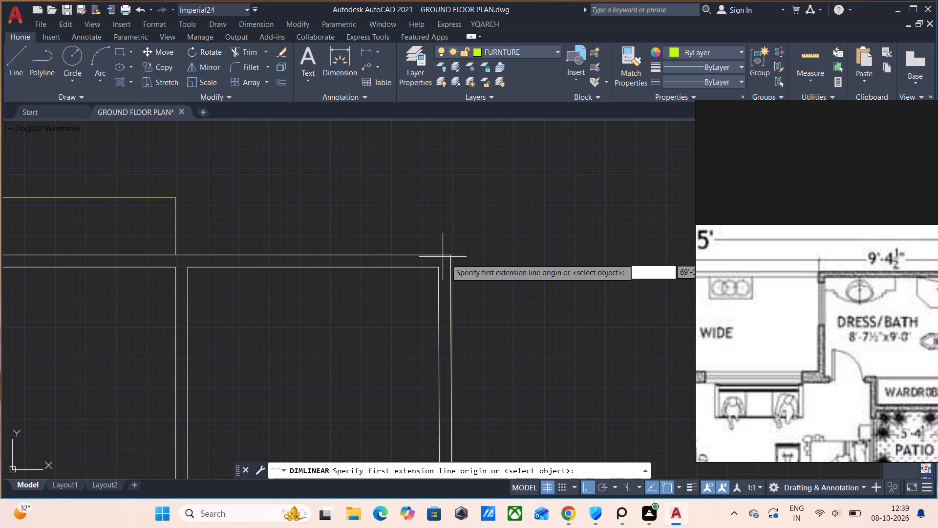
{"action": "left_click", "coordinate": [451, 258]}
{"action": "middle_click_drag", "start_coordinate": [453, 388], "coordinate": [460, 287]}
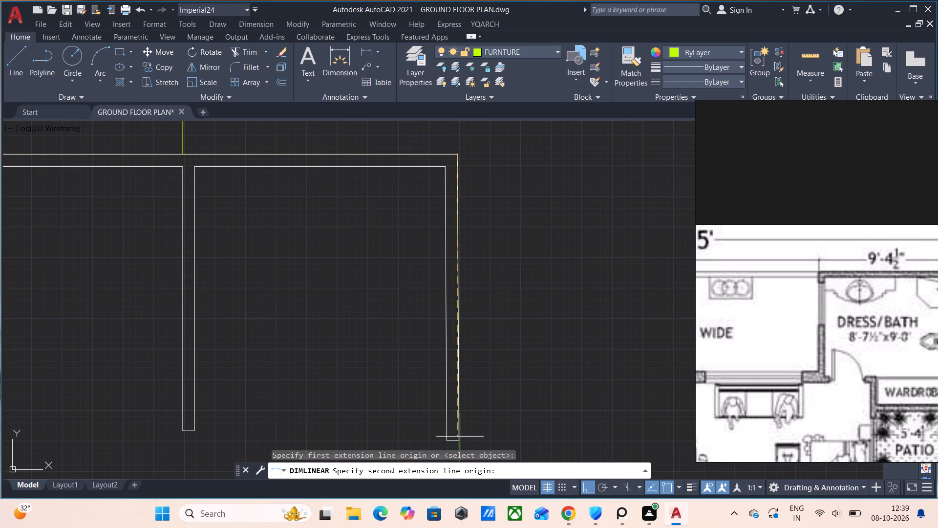
{"action": "left_click", "coordinate": [457, 445]}
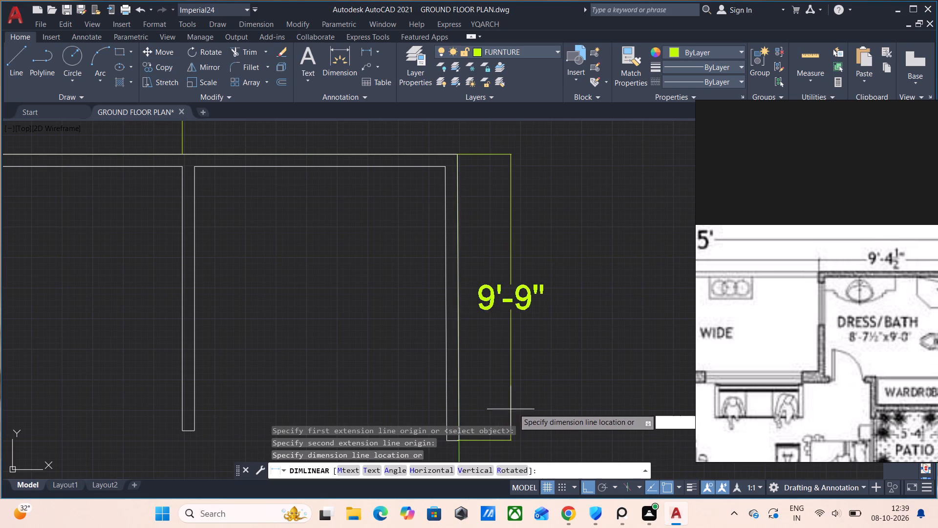
{"action": "left_click", "coordinate": [514, 408]}
Draw a 5-inch YQArch wall, aligned right, 8'-7.5" to the left from the dress/bath right wall's lower inner corner.
{"action": "scroll", "coordinate": [790, 357], "scroll_direction": "down", "scroll_amount": 2}
{"action": "middle_click_drag", "start_coordinate": [795, 375], "coordinate": [731, 296]}
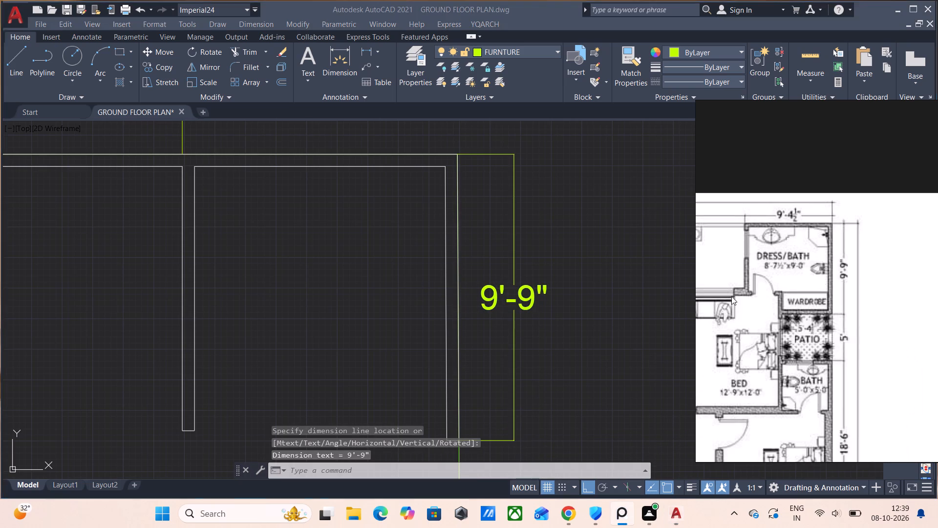
{"action": "middle_click_drag", "start_coordinate": [731, 296], "coordinate": [731, 296]}
{"action": "scroll", "coordinate": [811, 288], "scroll_direction": "up", "scroll_amount": 2}
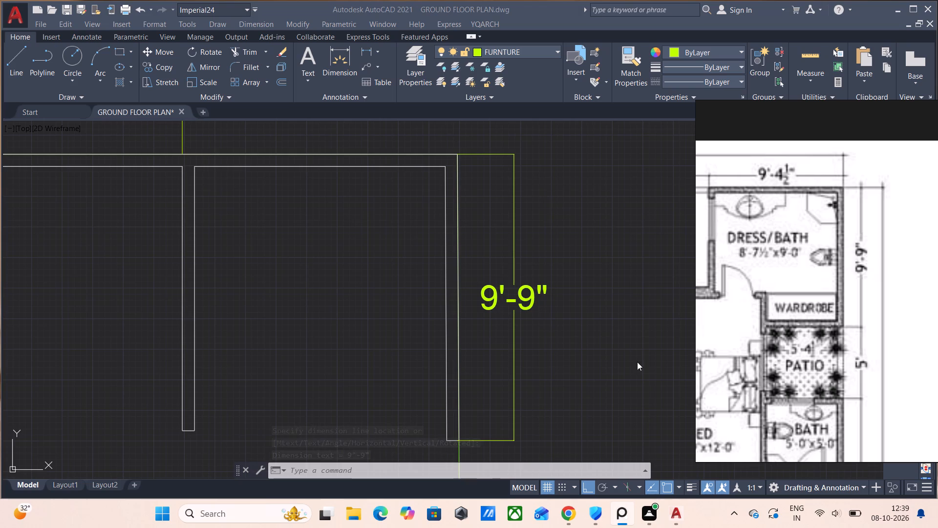
{"action": "middle_click_drag", "start_coordinate": [551, 374], "coordinate": [596, 308]}
{"action": "middle_click_drag", "start_coordinate": [492, 373], "coordinate": [518, 345]}
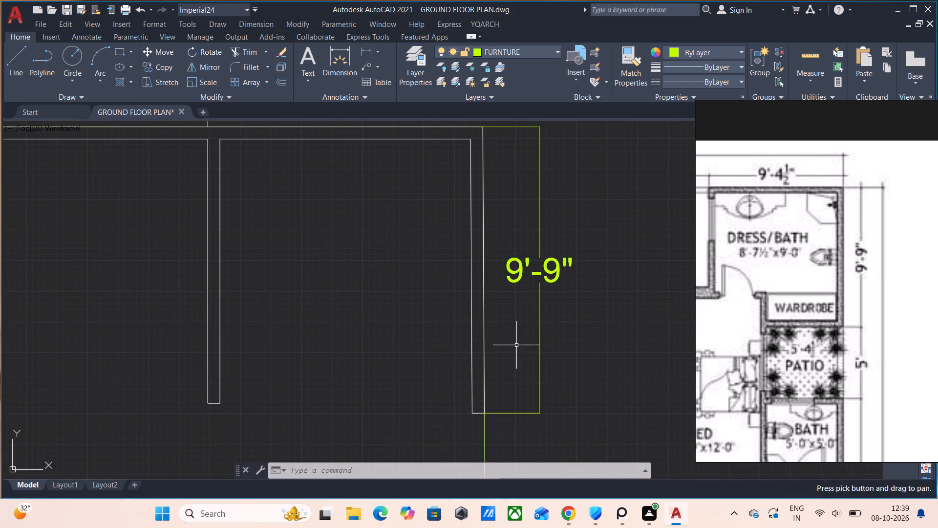
{"action": "type", "text": "WW"}
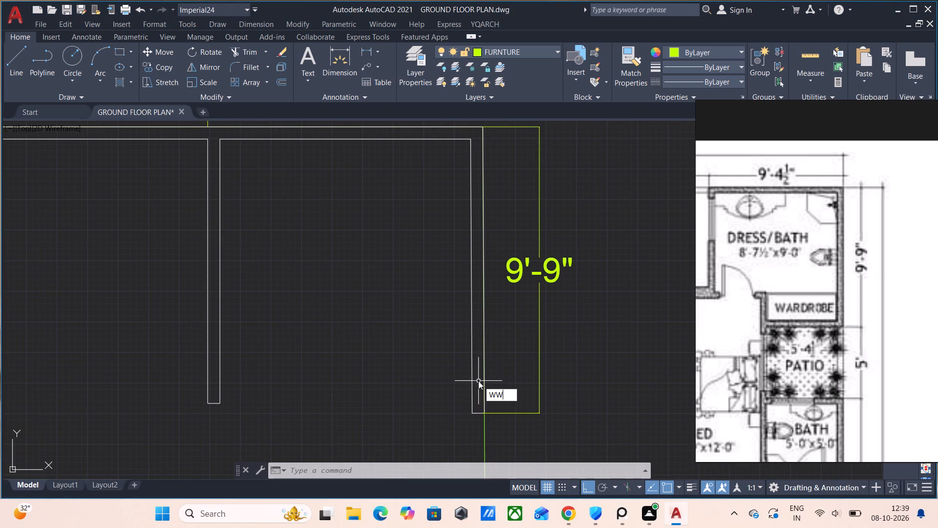
{"action": "key", "text": "Return"}
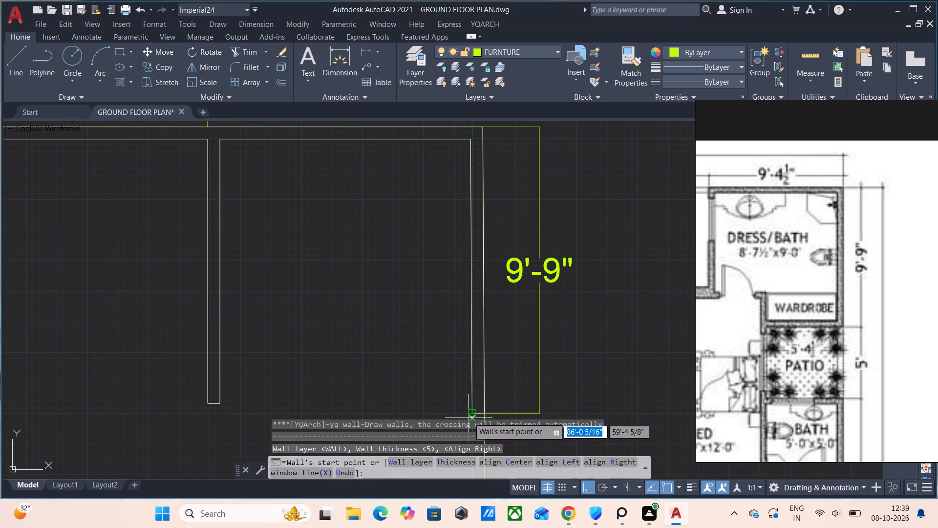
{"action": "left_click", "coordinate": [469, 414]}
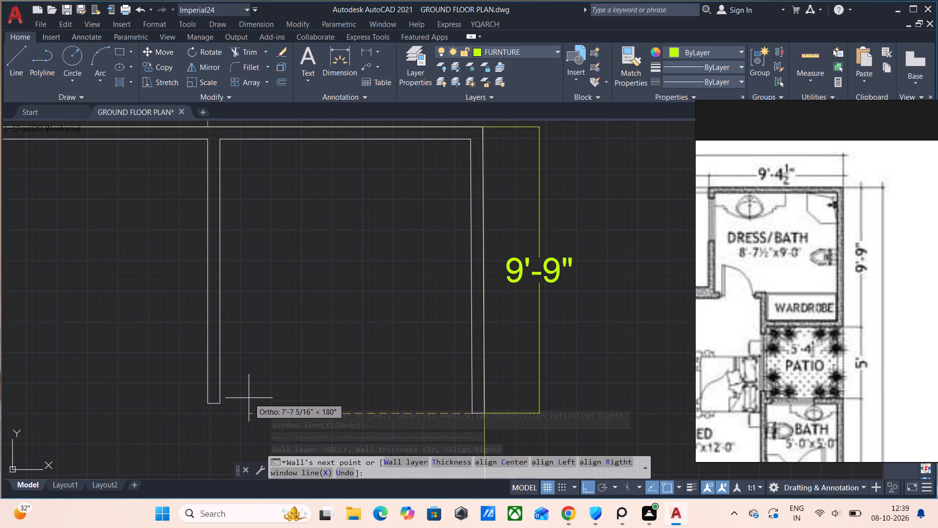
{"action": "key", "text": "8"}
{"action": "key", "text": "apostrophe"}
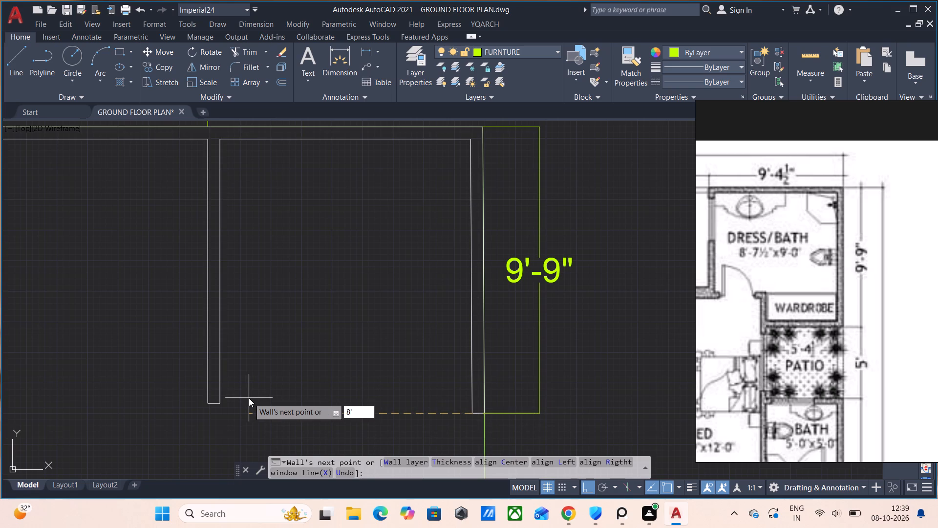
{"action": "key", "text": "minus"}
{"action": "key", "text": "7"}
{"action": "type", "text": ".5"}
{"action": "key", "text": "shift+quotedbl"}
{"action": "key", "text": "Return"}
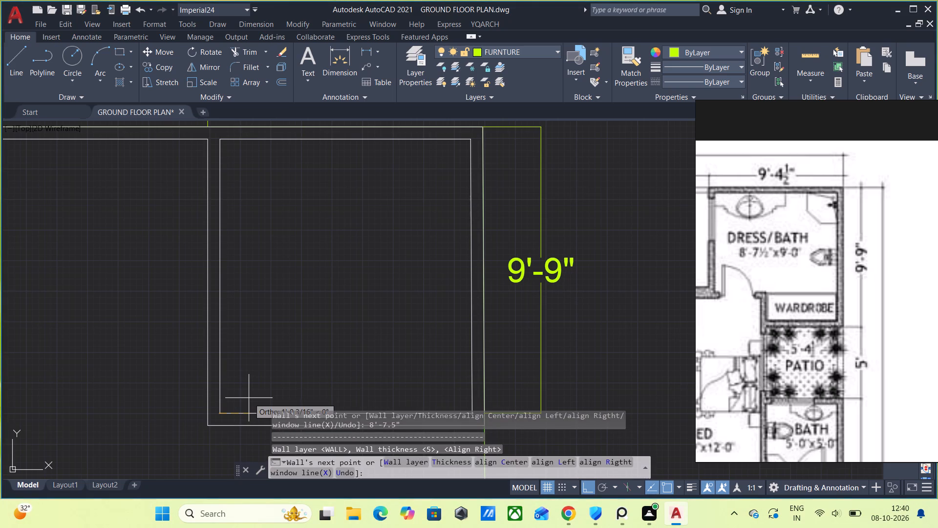
{"action": "scroll", "coordinate": [327, 341], "scroll_direction": "down", "scroll_amount": 2}
{"action": "scroll", "coordinate": [327, 339], "scroll_direction": "up", "scroll_amount": 2}
{"action": "middle_click_drag", "start_coordinate": [330, 341], "coordinate": [335, 314]}
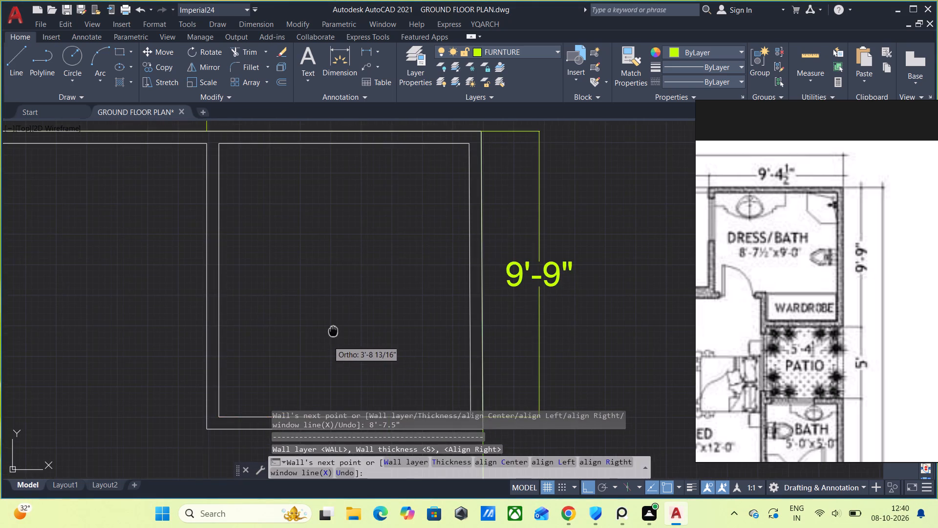
{"action": "middle_click_drag", "start_coordinate": [335, 314], "coordinate": [344, 246]}
{"action": "key", "text": "Escape"}
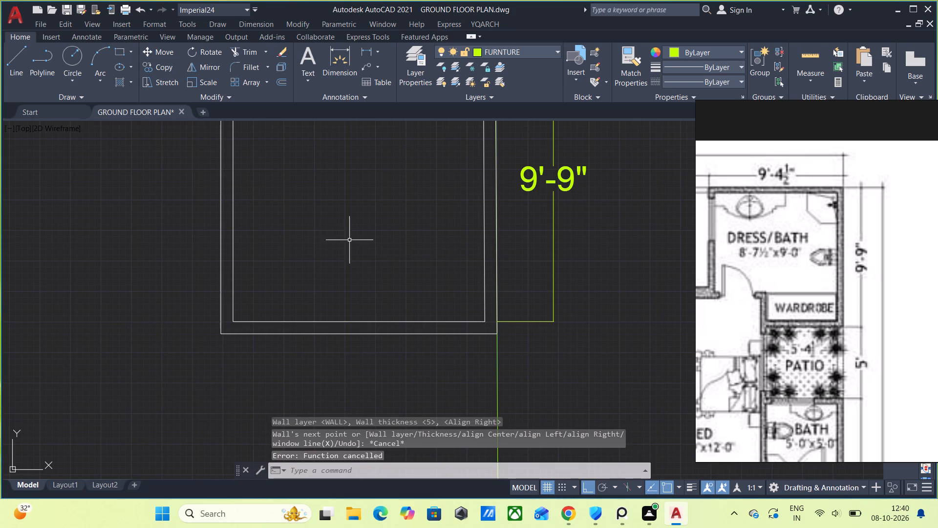
Measure the enclosed dress/bath's interior width and height with Quick measure.
{"action": "left_click", "coordinate": [807, 56]}
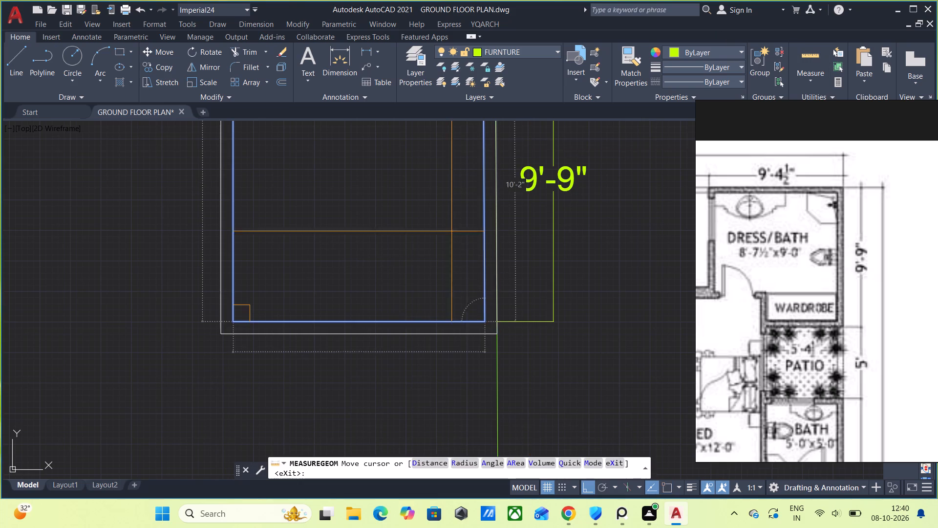
{"action": "scroll", "coordinate": [475, 247], "scroll_direction": "down", "scroll_amount": 1}
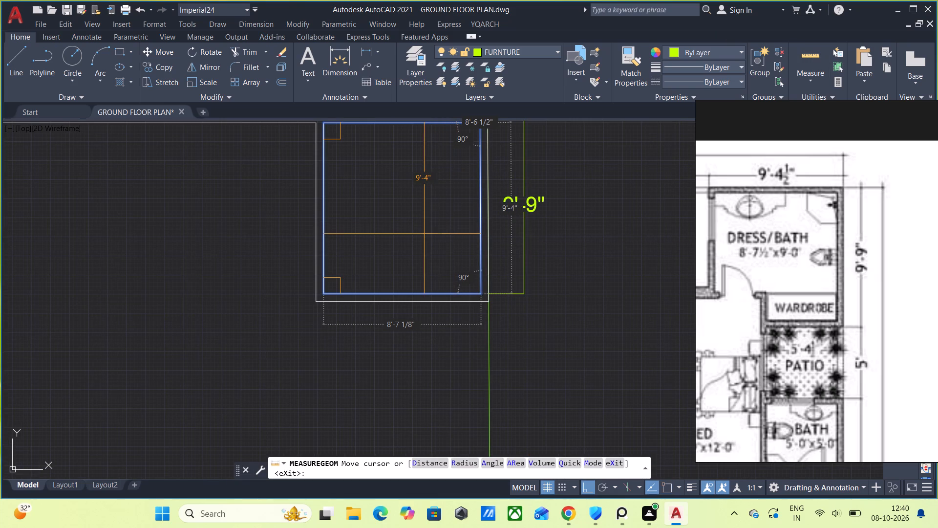
{"action": "scroll", "coordinate": [443, 238], "scroll_direction": "down", "scroll_amount": 1}
{"action": "middle_click_drag", "start_coordinate": [443, 238], "coordinate": [423, 289]}
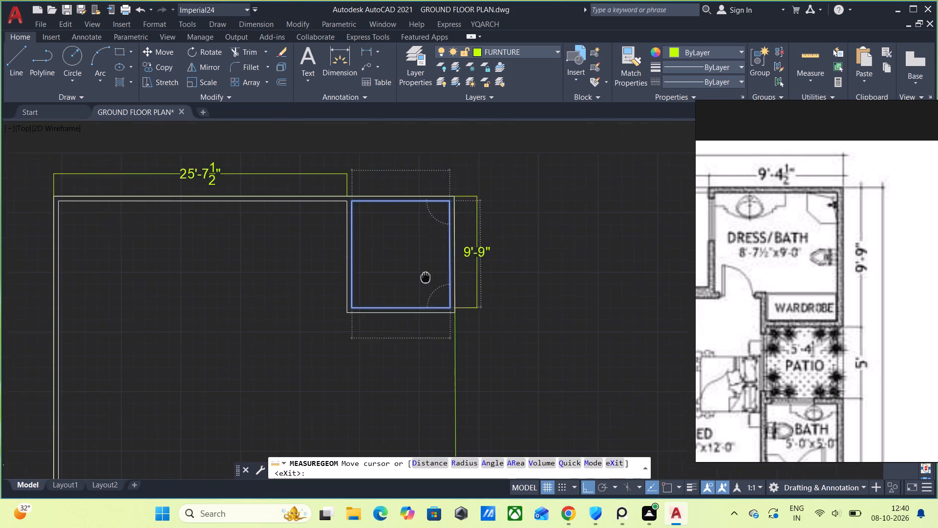
{"action": "middle_click_drag", "start_coordinate": [423, 289], "coordinate": [422, 325]}
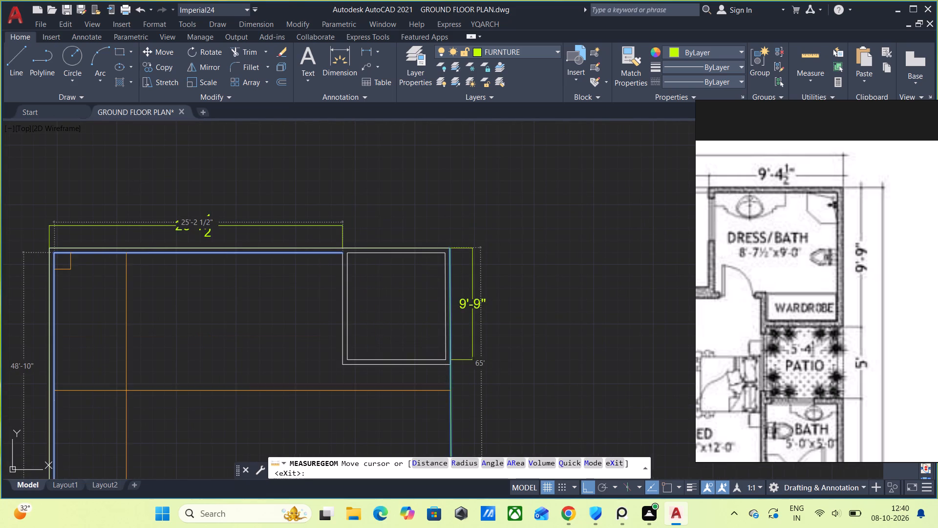
{"action": "key", "text": "Escape"}
Add a horizontal linear dimension inside the dress/bath between the inner faces of its left and right walls.
{"action": "scroll", "coordinate": [325, 308], "scroll_direction": "up", "scroll_amount": 1}
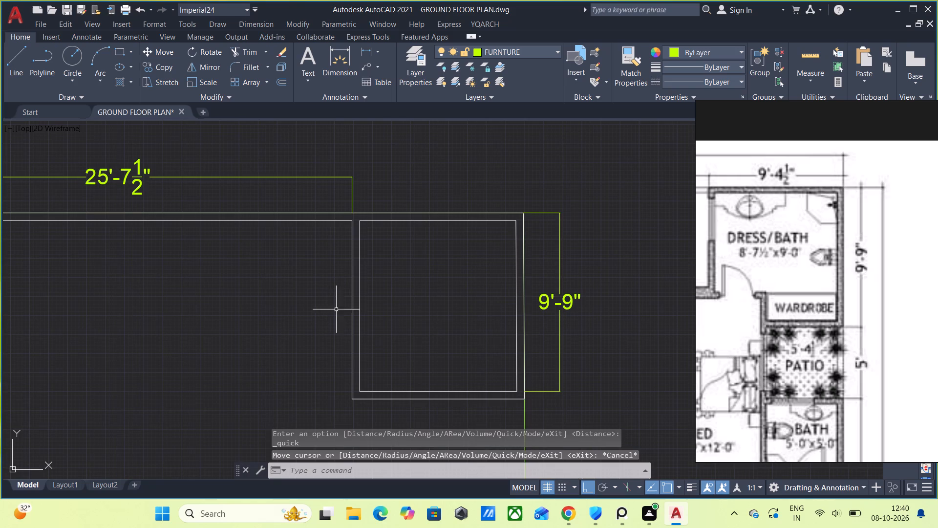
{"action": "middle_click_drag", "start_coordinate": [349, 318], "coordinate": [247, 326]}
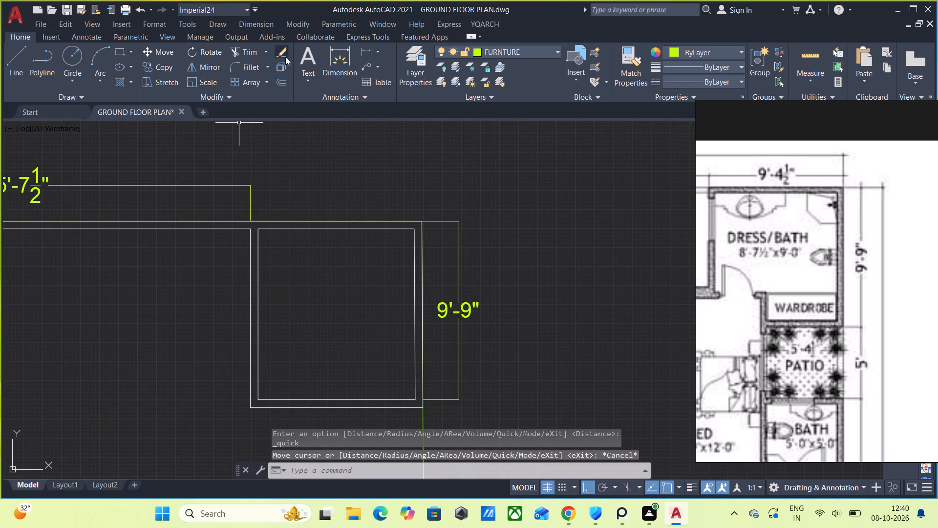
{"action": "left_click", "coordinate": [360, 52]}
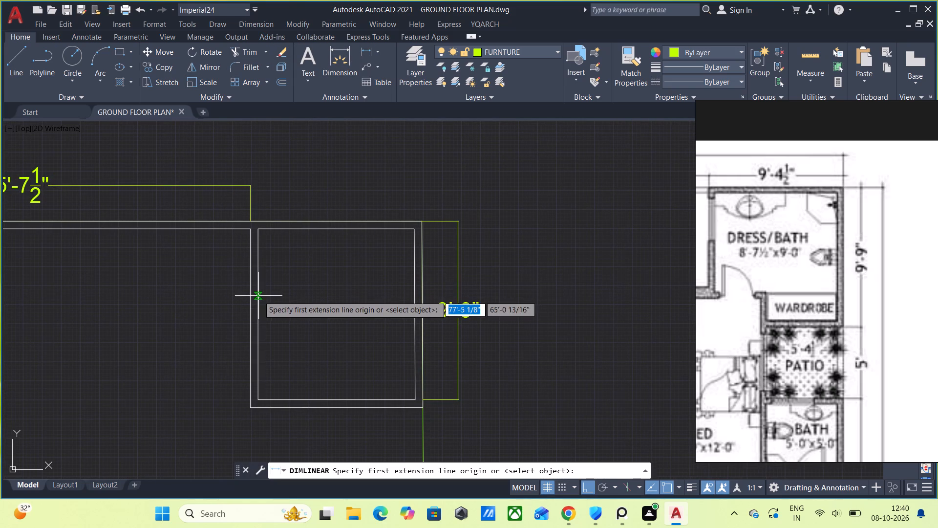
{"action": "left_click", "coordinate": [258, 296]}
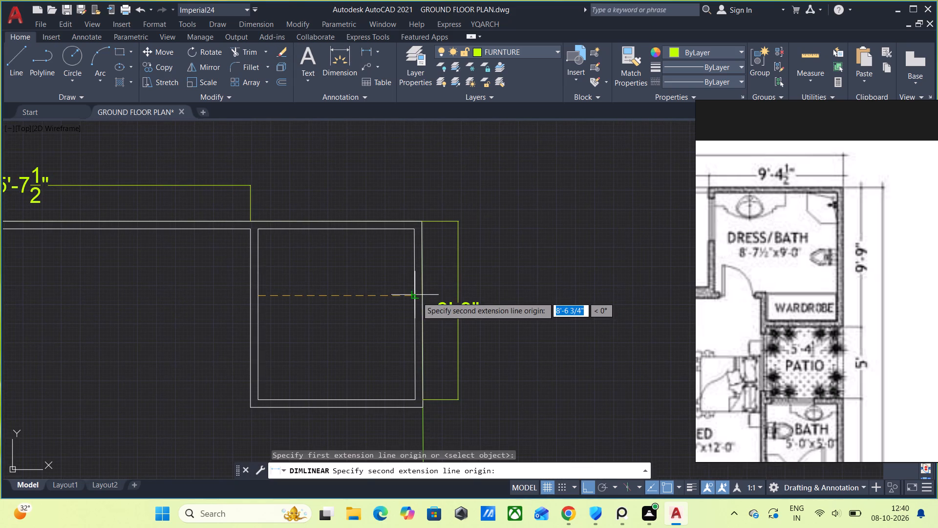
{"action": "left_click", "coordinate": [417, 297]}
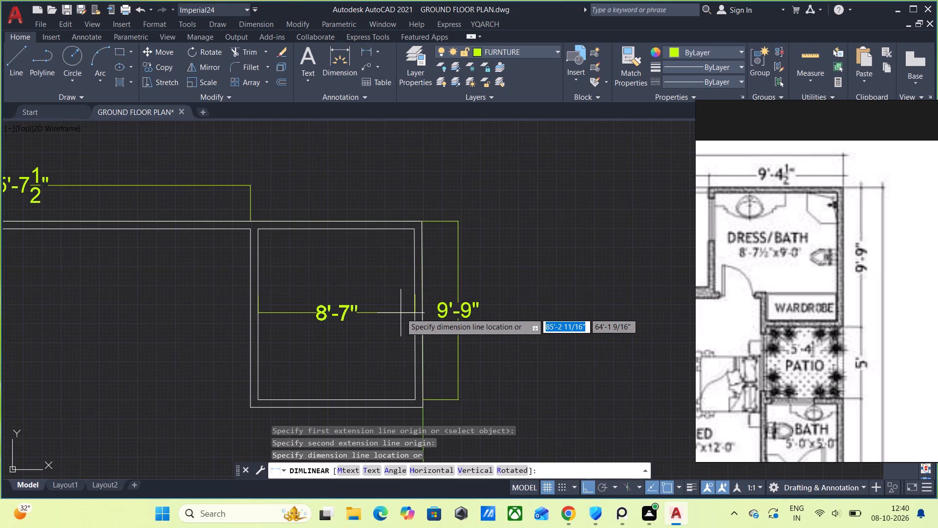
{"action": "left_click", "coordinate": [399, 311]}
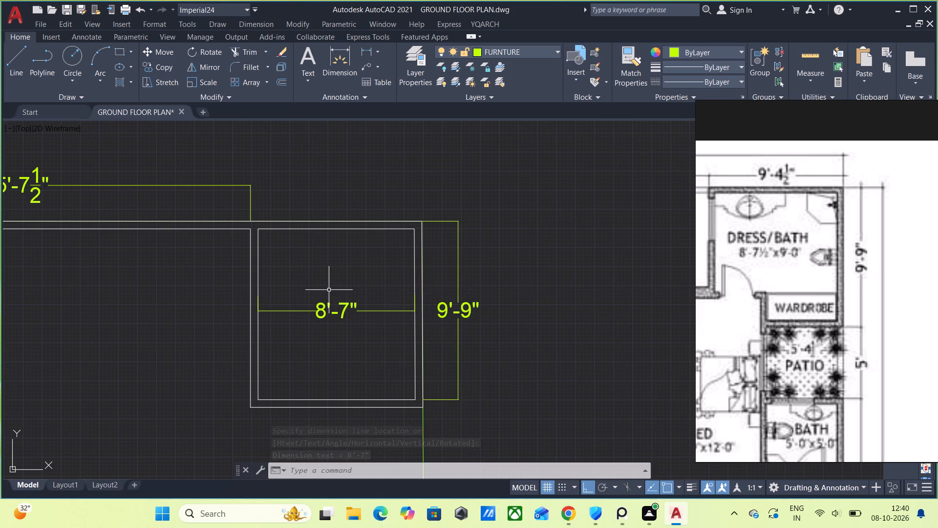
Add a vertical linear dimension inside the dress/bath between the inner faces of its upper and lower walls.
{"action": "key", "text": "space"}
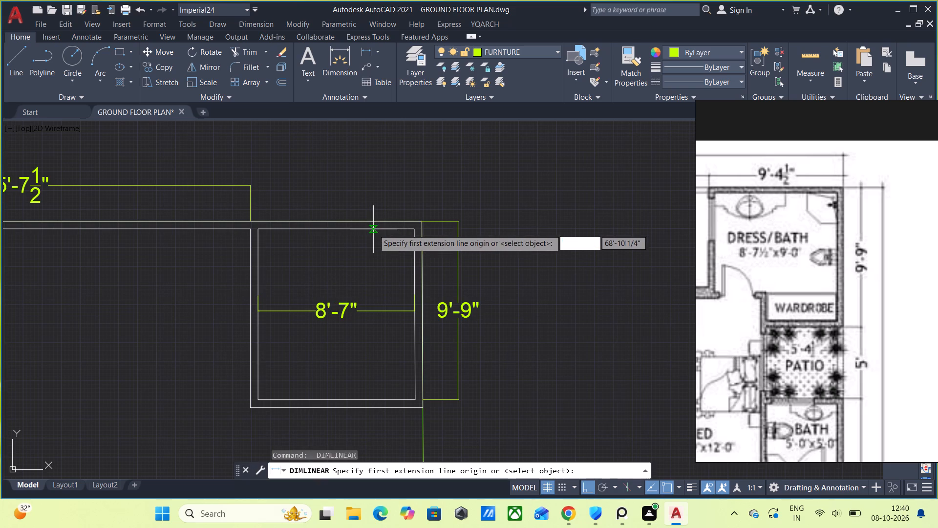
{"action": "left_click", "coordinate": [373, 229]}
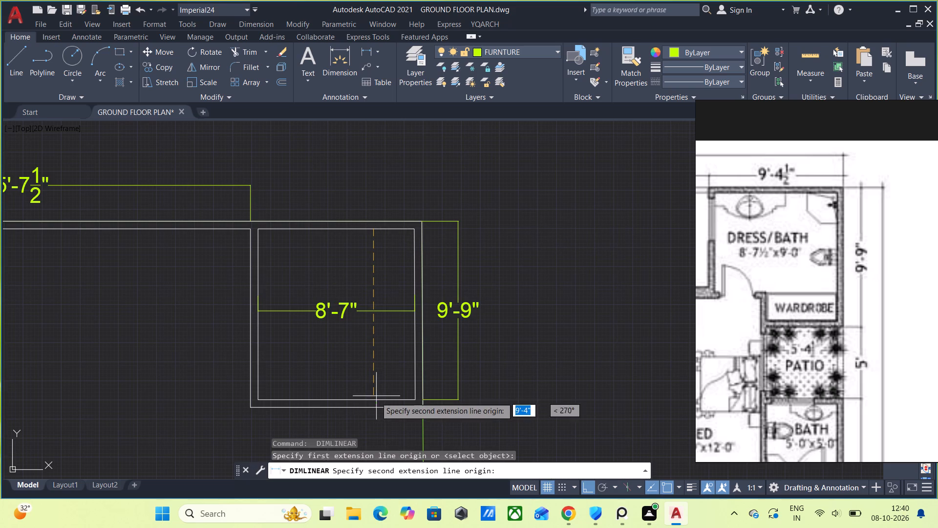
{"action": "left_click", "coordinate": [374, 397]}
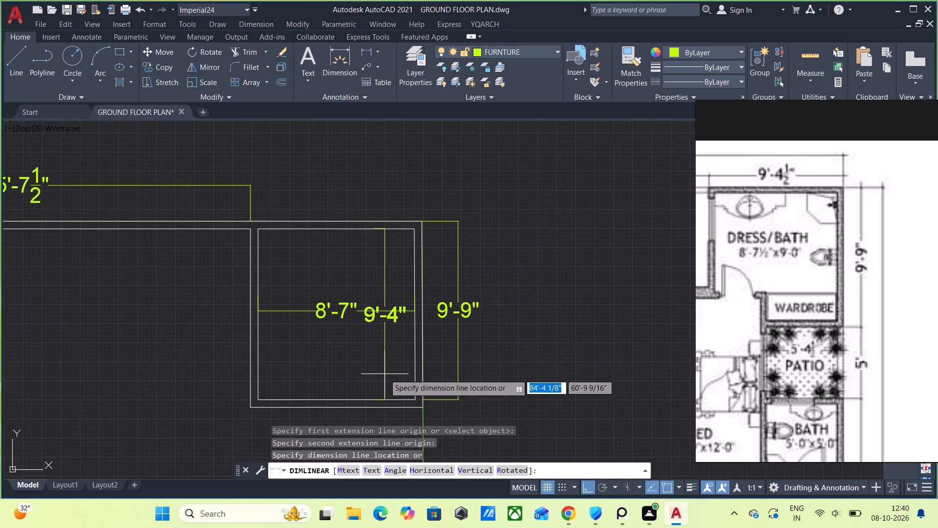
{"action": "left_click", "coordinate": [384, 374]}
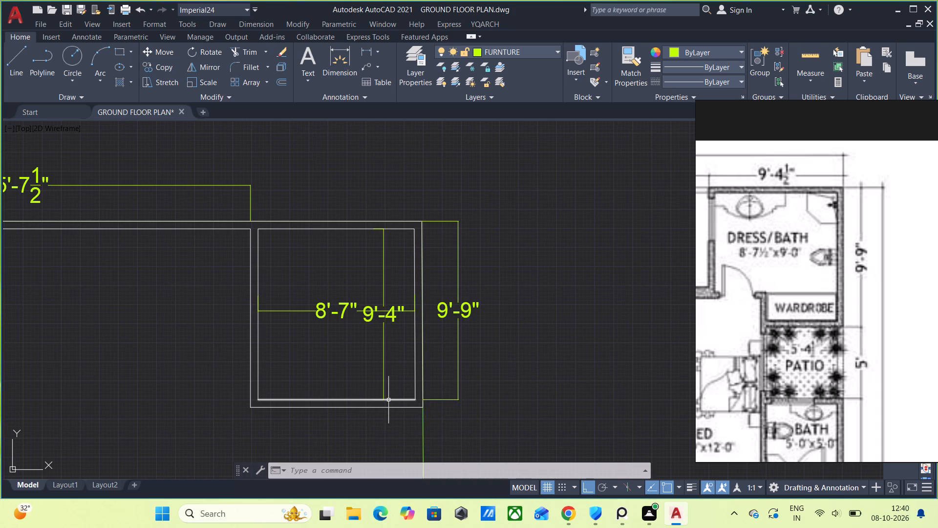
Undo the dress/bath's interior dimensions and its lower wall, leaving the right wall's 9'-9" dimension in place.
{"action": "key", "text": "ctrl+z"}
{"action": "key", "text": "ctrl+z"}
{"action": "key", "text": "ctrl+z"}
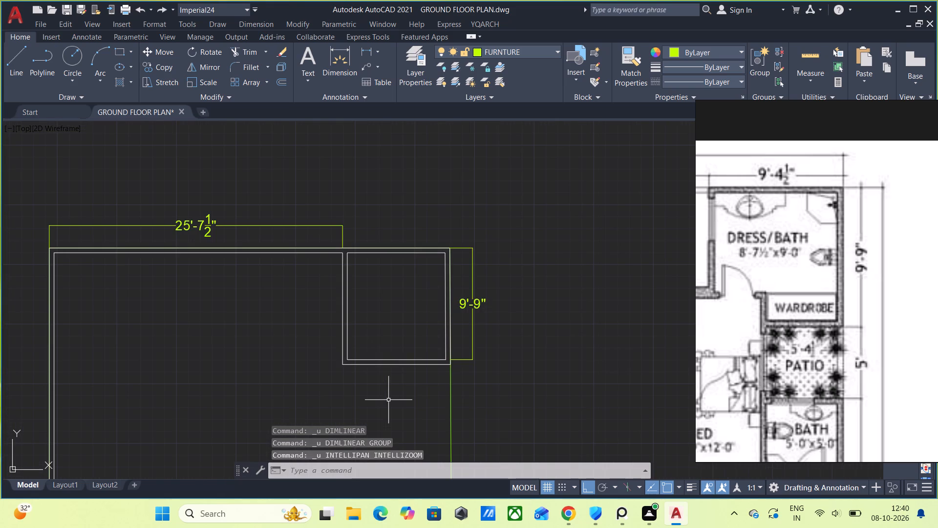
{"action": "scroll", "coordinate": [430, 358], "scroll_direction": "up", "scroll_amount": 2}
{"action": "key", "text": "ctrl+z"}
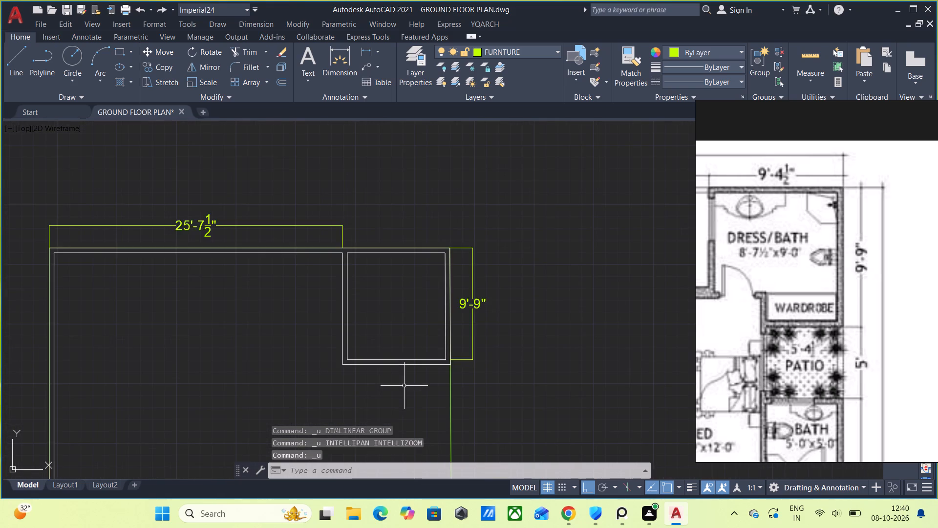
{"action": "key", "text": "ctrl+z"}
{"action": "key", "text": "ctrl+z"}
{"action": "key", "text": "ctrl+z"}
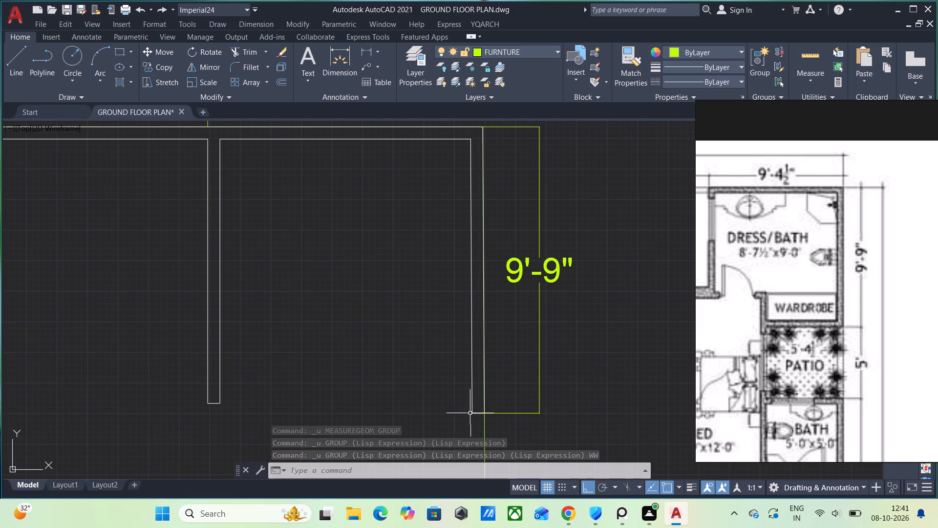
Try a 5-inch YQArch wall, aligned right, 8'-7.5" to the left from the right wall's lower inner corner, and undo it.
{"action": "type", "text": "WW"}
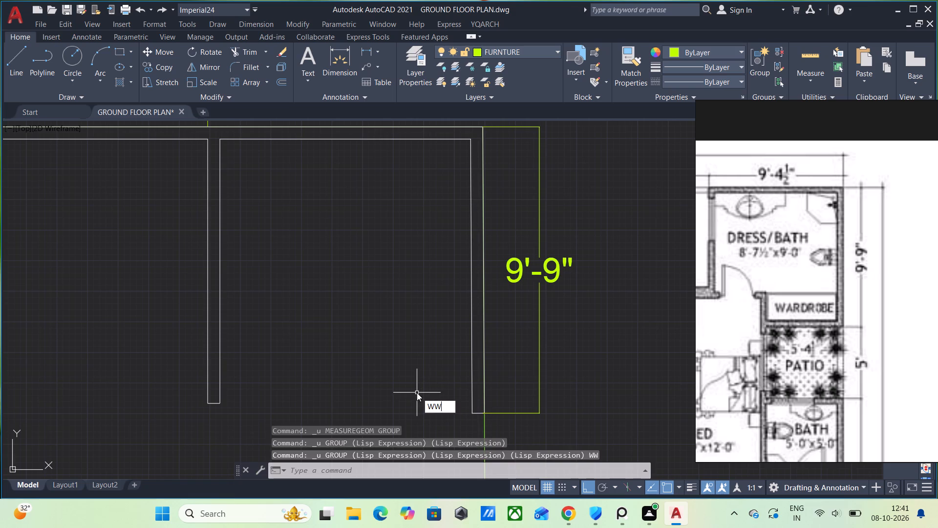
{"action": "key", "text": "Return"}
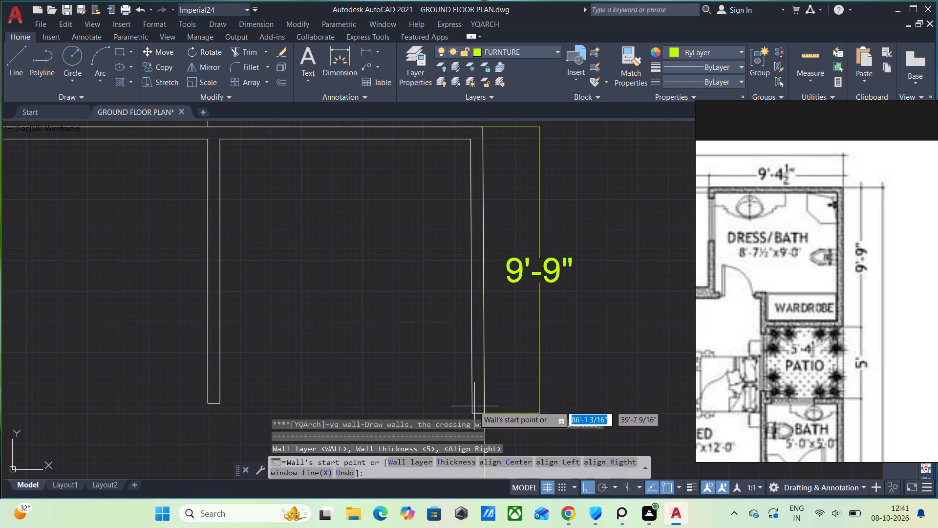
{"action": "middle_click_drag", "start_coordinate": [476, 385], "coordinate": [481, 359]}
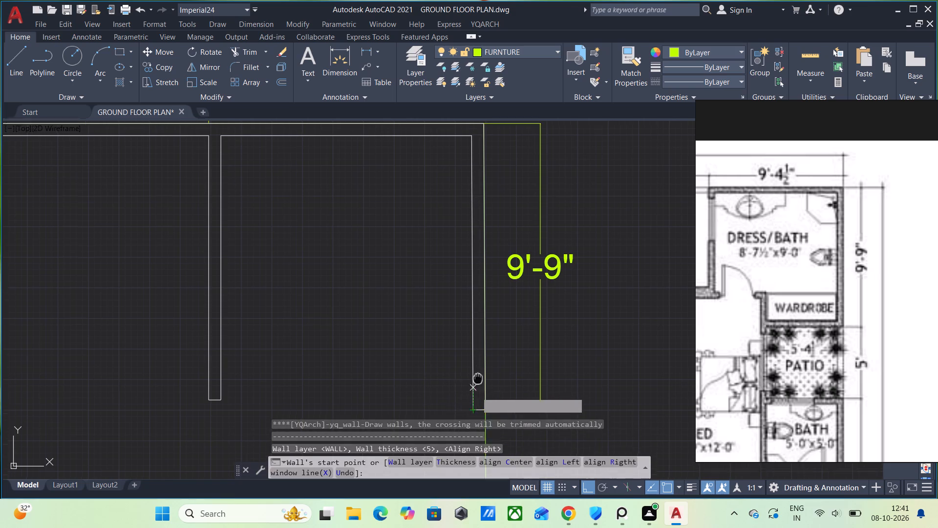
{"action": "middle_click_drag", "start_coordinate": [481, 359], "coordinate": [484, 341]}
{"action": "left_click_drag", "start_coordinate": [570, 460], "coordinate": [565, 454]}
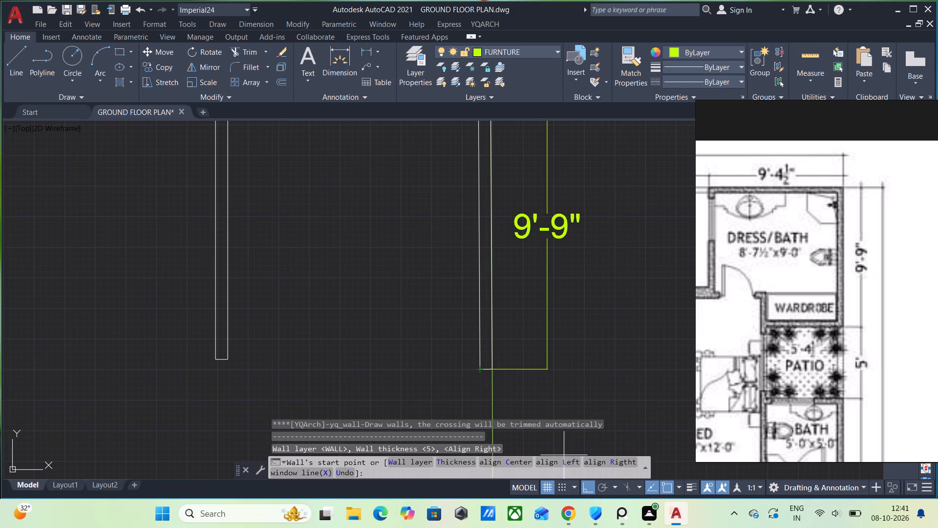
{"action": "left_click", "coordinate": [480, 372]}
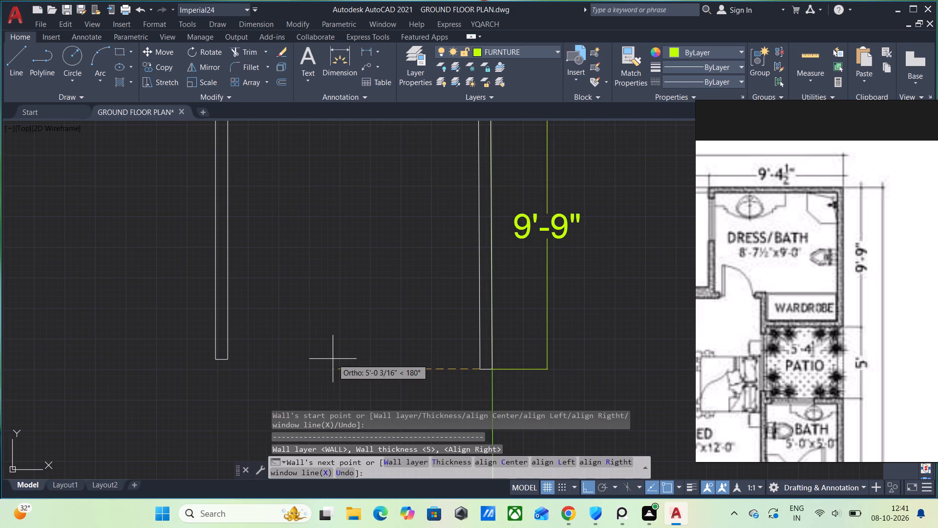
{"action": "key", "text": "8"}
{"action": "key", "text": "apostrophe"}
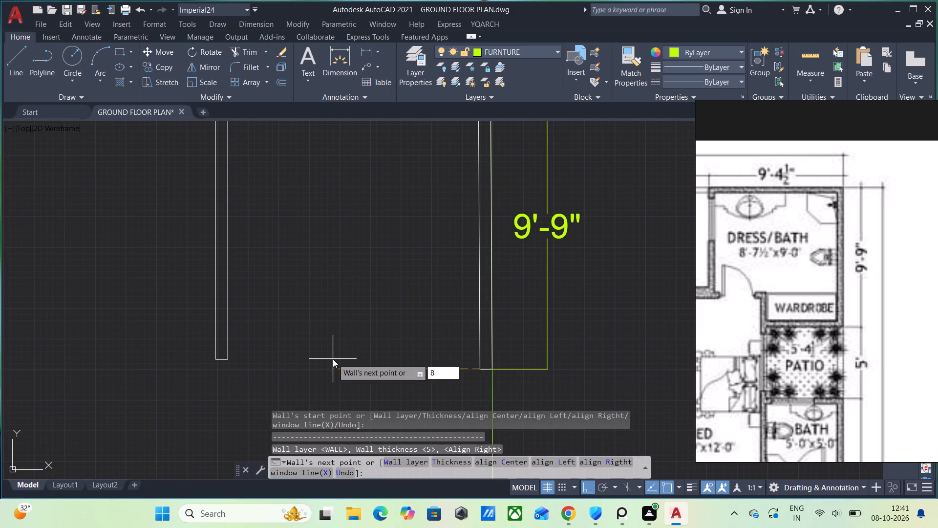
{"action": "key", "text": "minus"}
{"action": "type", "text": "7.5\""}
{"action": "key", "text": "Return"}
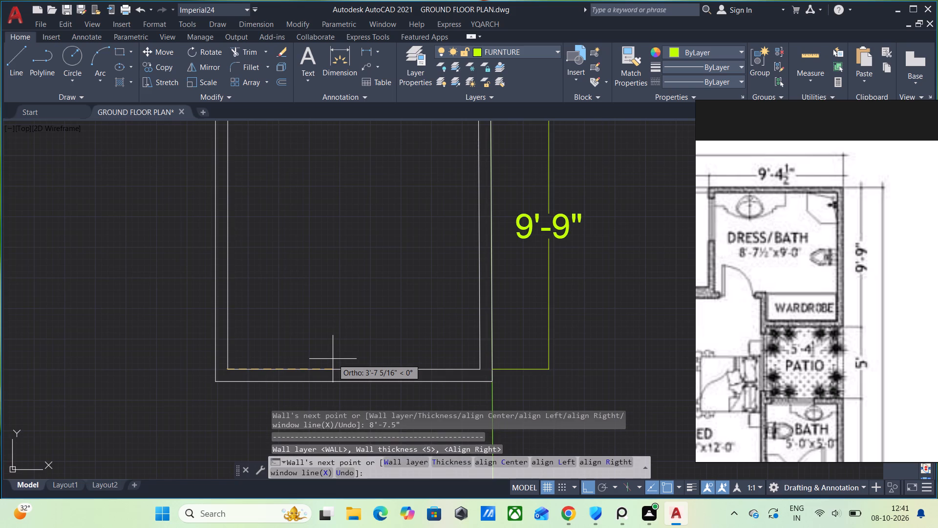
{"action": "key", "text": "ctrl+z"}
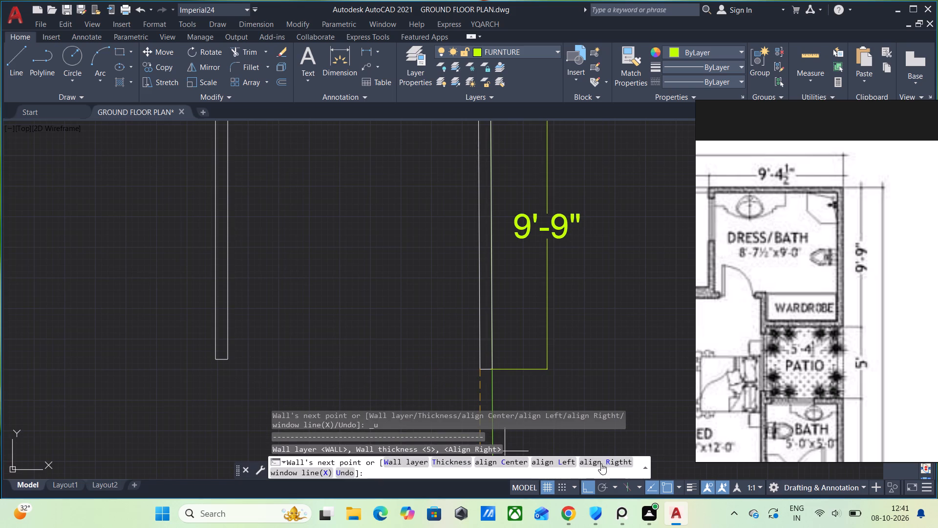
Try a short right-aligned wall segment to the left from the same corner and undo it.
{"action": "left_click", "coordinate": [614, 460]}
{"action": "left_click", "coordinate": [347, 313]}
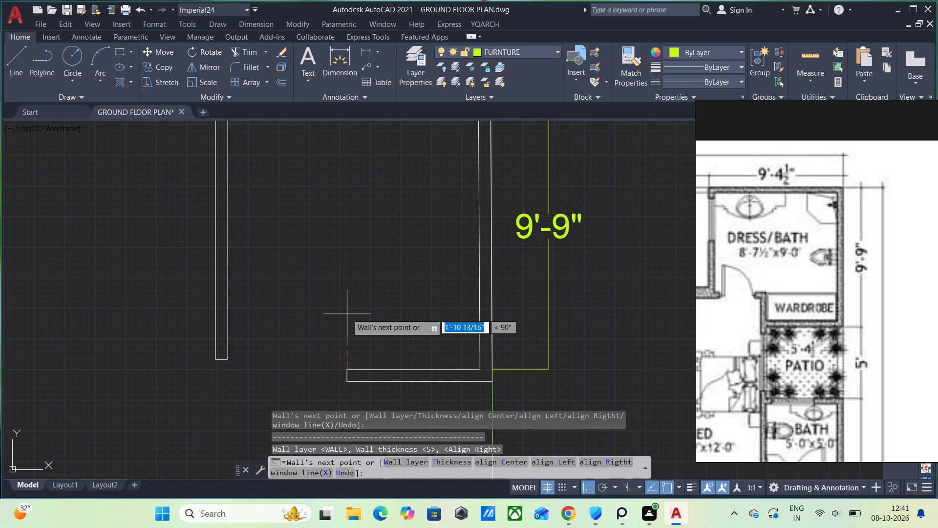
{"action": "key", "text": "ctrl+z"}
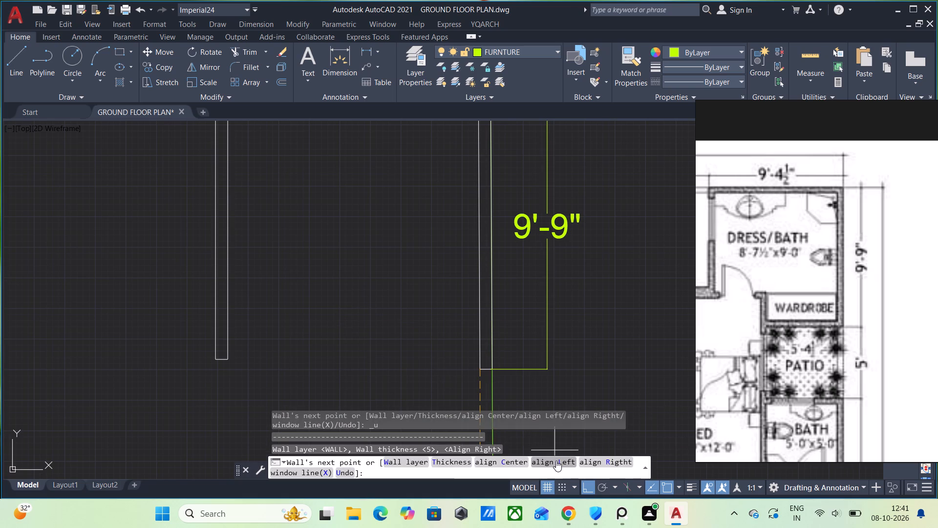
Draw the dress/bath's lower 5-inch YQArch wall, aligned left, 8'-7.5" to the left from the right wall's lower inner corner.
{"action": "left_click", "coordinate": [549, 460]}
{"action": "left_click", "coordinate": [355, 328]}
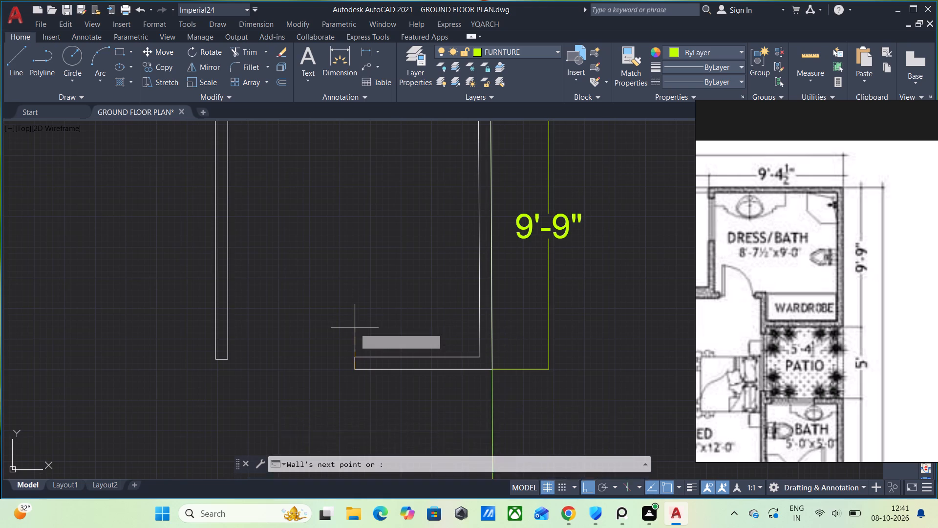
{"action": "key", "text": "ctrl+z"}
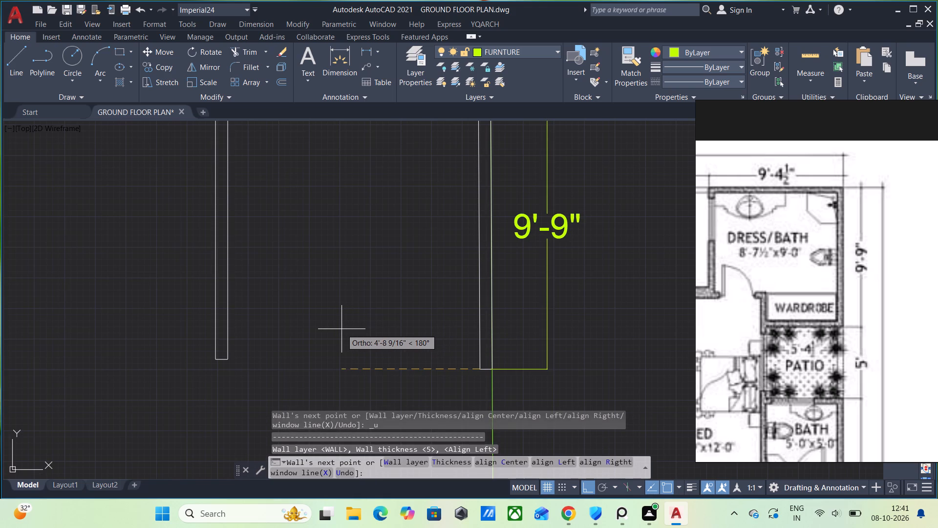
{"action": "type", "text": "8'-"}
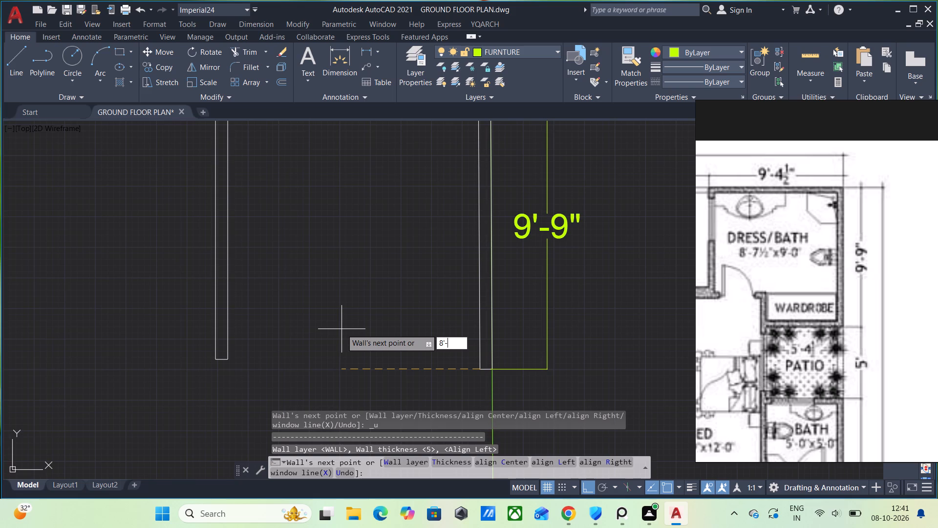
{"action": "type", "text": "7.5\""}
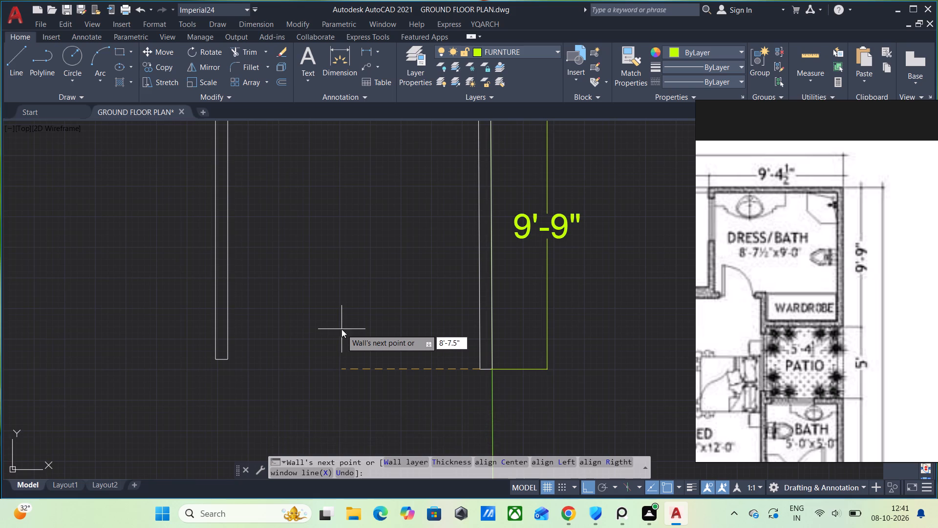
{"action": "key", "text": "Return"}
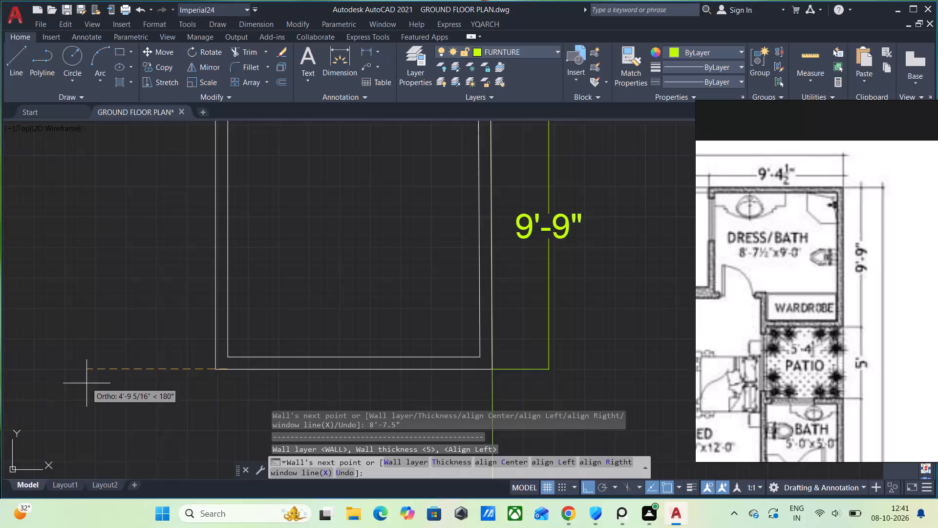
{"action": "key", "text": "Escape"}
Measure the dress/bath's interior width and height with Quick measure.
{"action": "scroll", "coordinate": [348, 285], "scroll_direction": "down", "scroll_amount": 2}
{"action": "scroll", "coordinate": [361, 255], "scroll_direction": "up", "scroll_amount": 1}
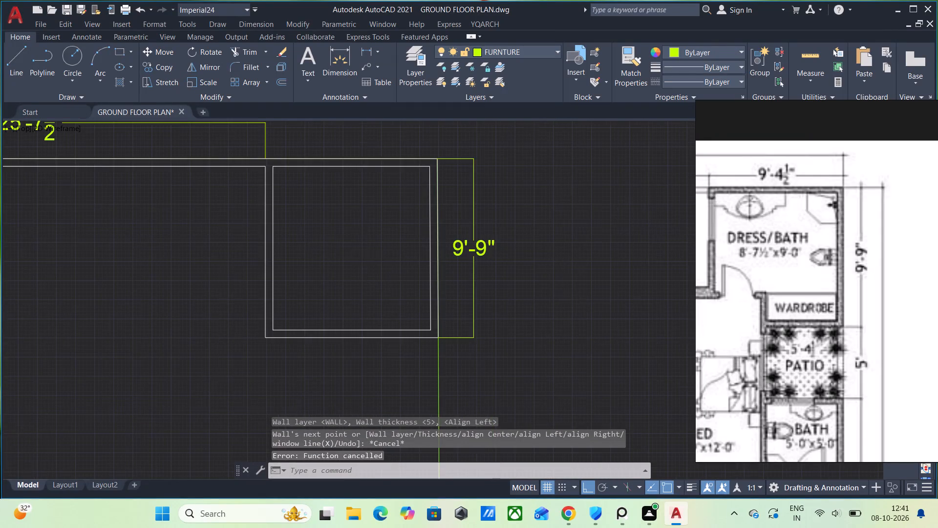
{"action": "left_click", "coordinate": [802, 57]}
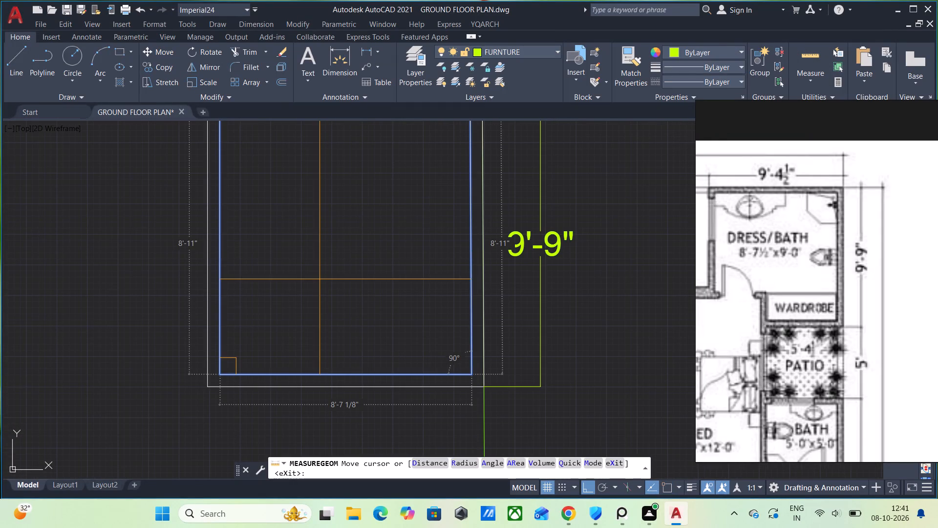
{"action": "scroll", "coordinate": [354, 270], "scroll_direction": "down", "scroll_amount": 2}
{"action": "middle_click_drag", "start_coordinate": [357, 285], "coordinate": [357, 331]}
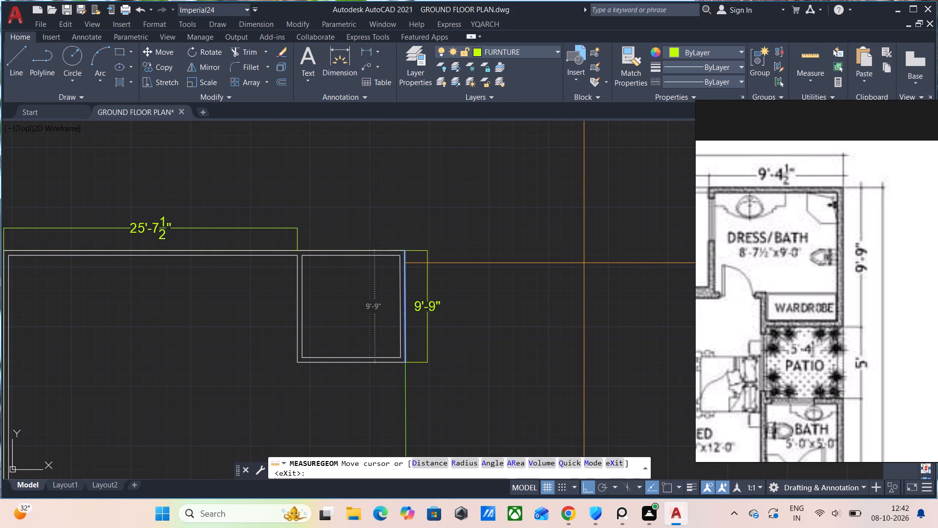
{"action": "left_click", "coordinate": [816, 71]}
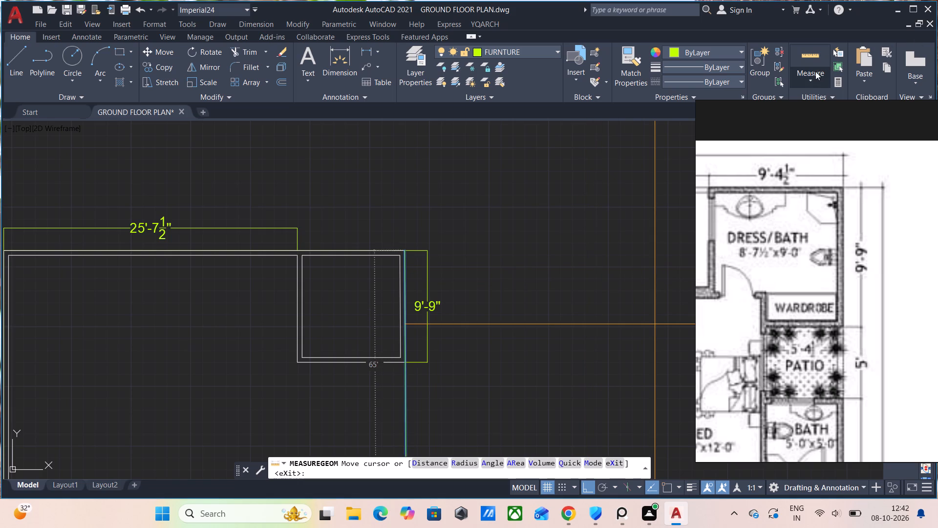
{"action": "left_click", "coordinate": [815, 109]}
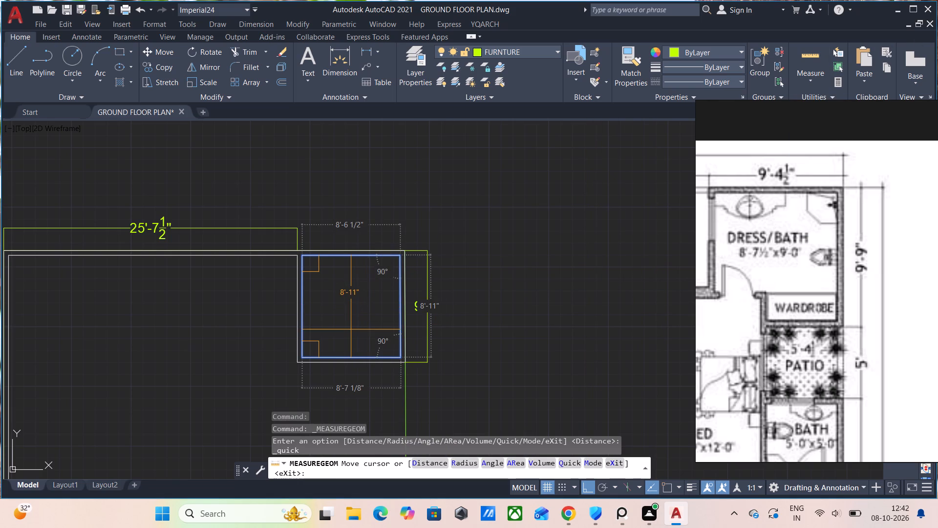
{"action": "key", "text": "Escape"}
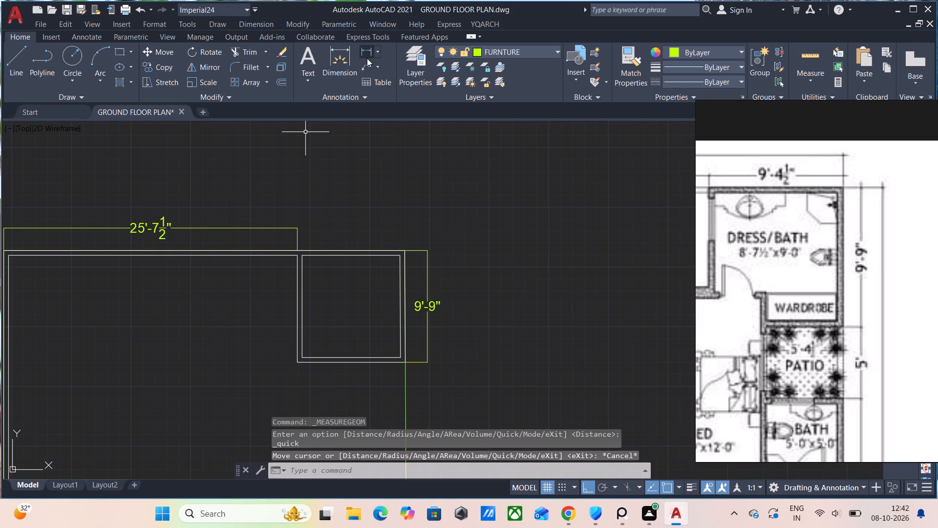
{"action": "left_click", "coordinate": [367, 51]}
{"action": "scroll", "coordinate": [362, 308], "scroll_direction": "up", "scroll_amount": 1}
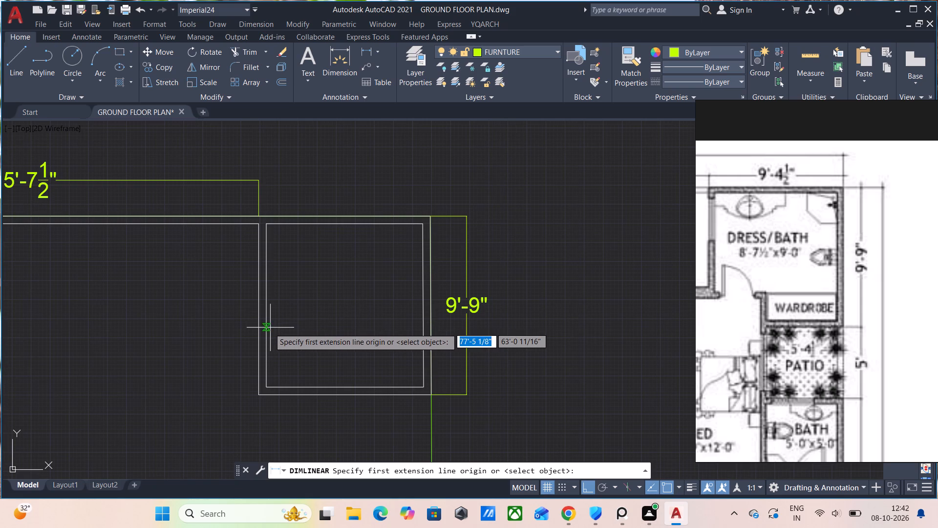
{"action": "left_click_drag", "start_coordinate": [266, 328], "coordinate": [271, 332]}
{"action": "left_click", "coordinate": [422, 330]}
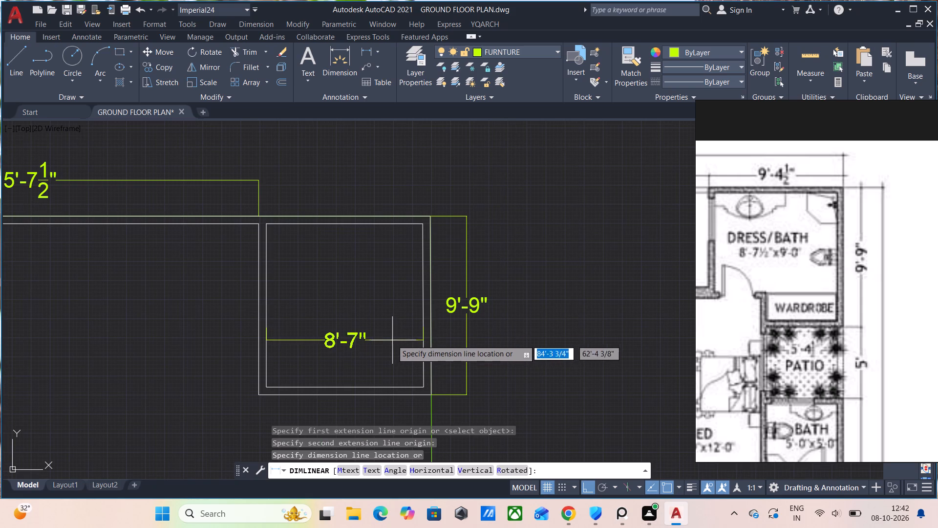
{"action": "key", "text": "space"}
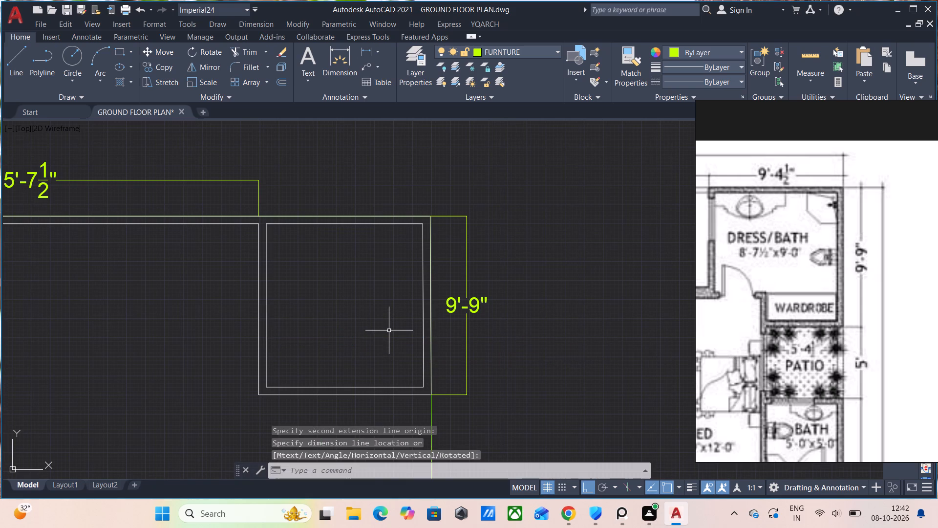
Check the dress/bath's interior width and height, and its height from the outer top edge, with trial linear dimensions.
{"action": "key", "text": "space"}
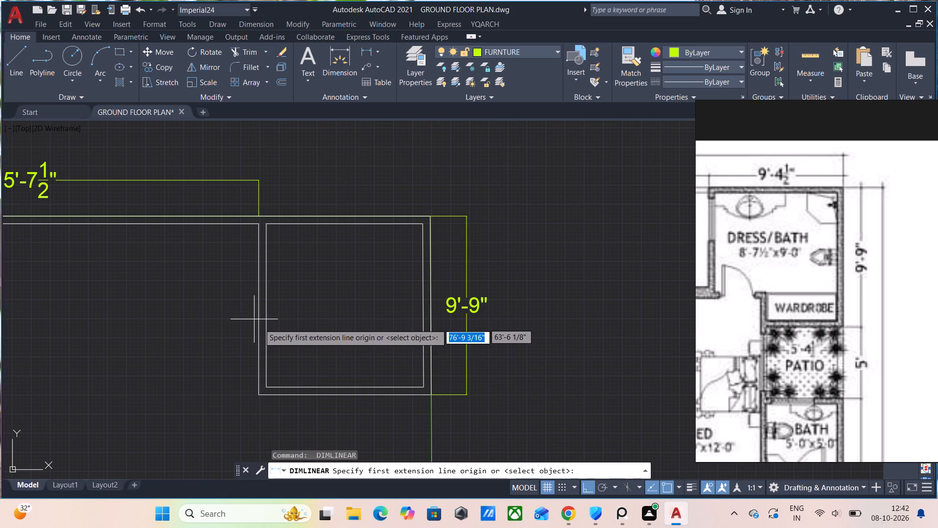
{"action": "left_click", "coordinate": [266, 327]}
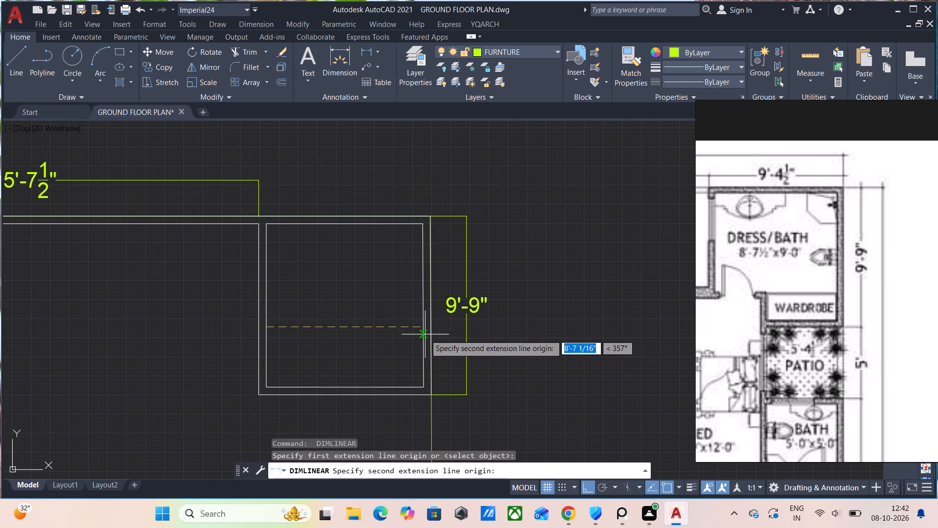
{"action": "left_click", "coordinate": [423, 328]}
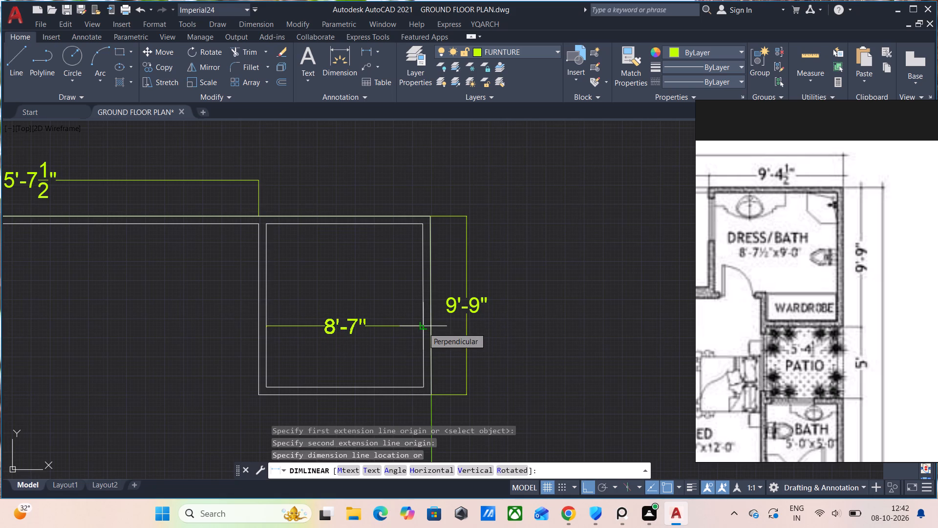
{"action": "key", "text": "space"}
{"action": "key", "text": "space"}
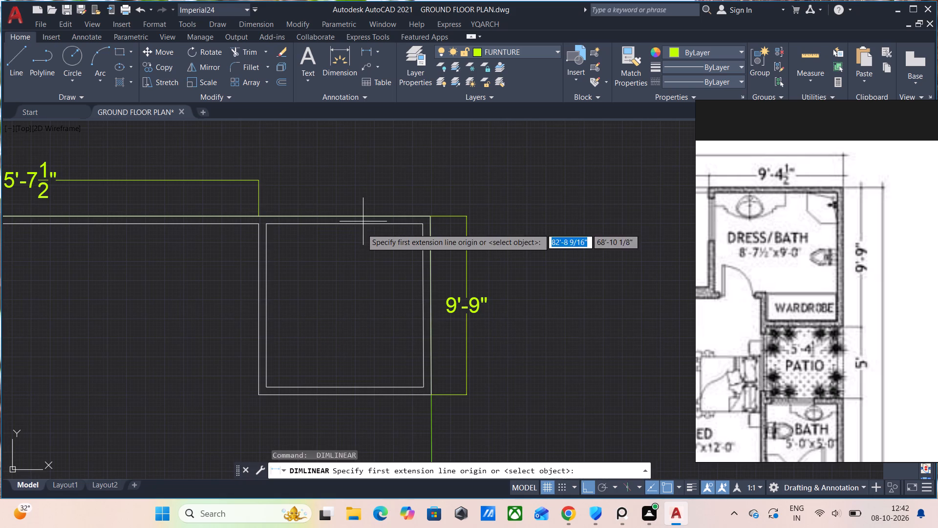
{"action": "left_click", "coordinate": [358, 225]}
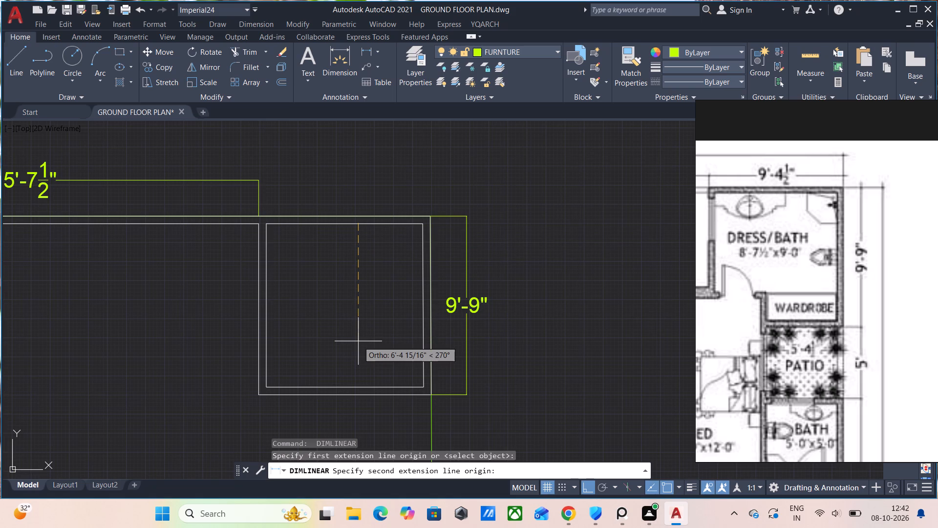
{"action": "left_click", "coordinate": [357, 387]}
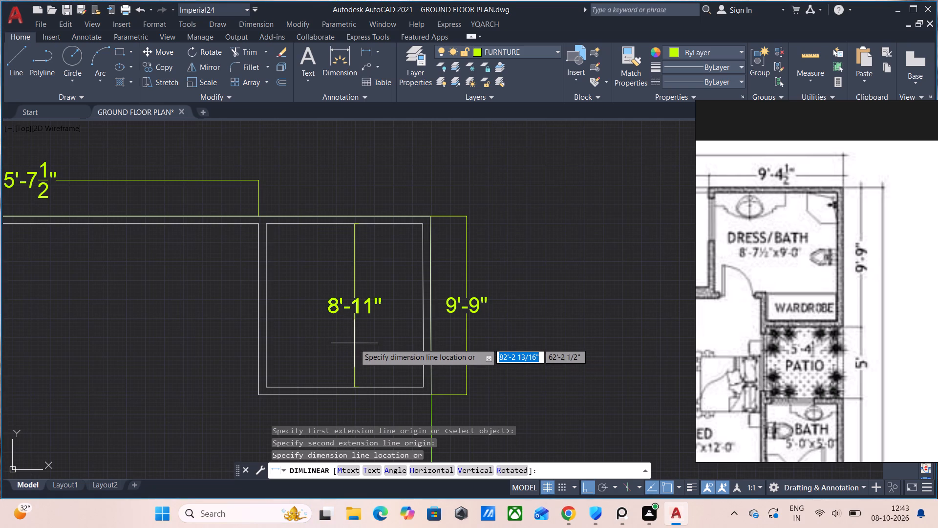
{"action": "key", "text": "Escape"}
{"action": "key", "text": "space"}
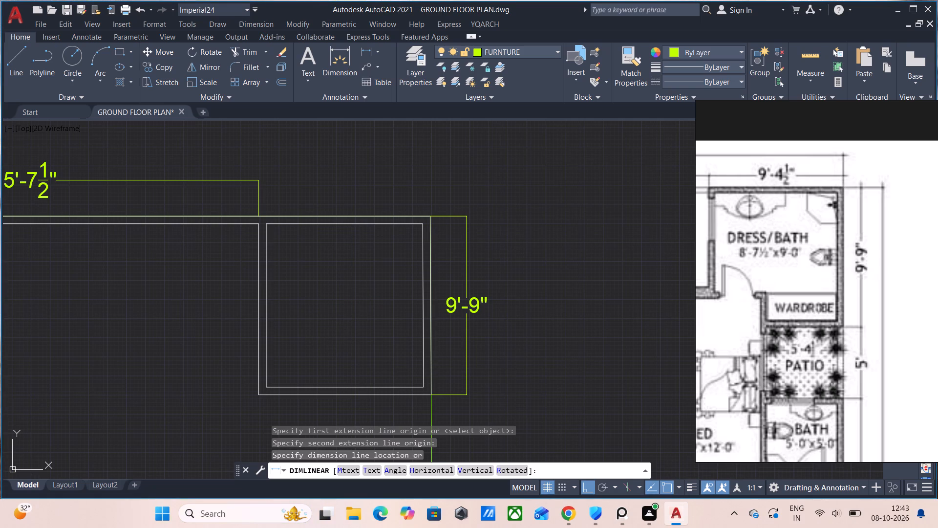
{"action": "left_click", "coordinate": [360, 214]}
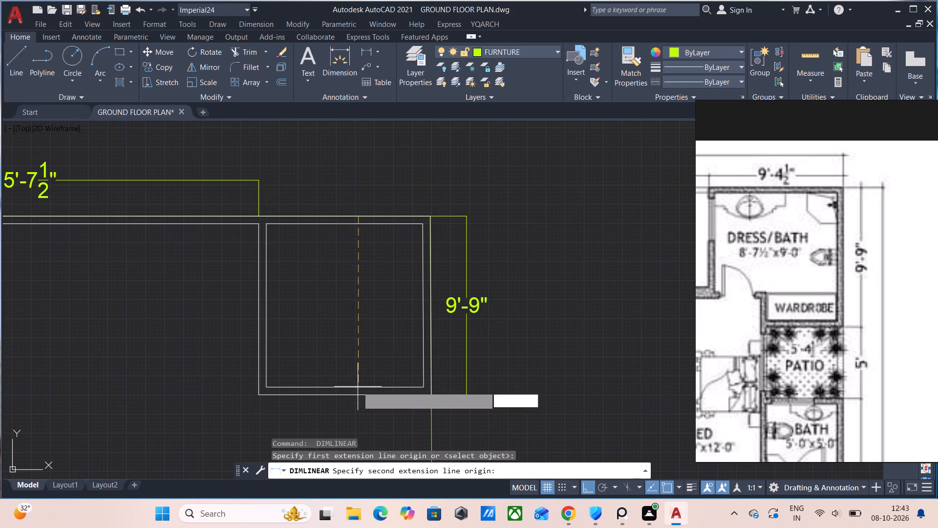
{"action": "left_click", "coordinate": [356, 387]}
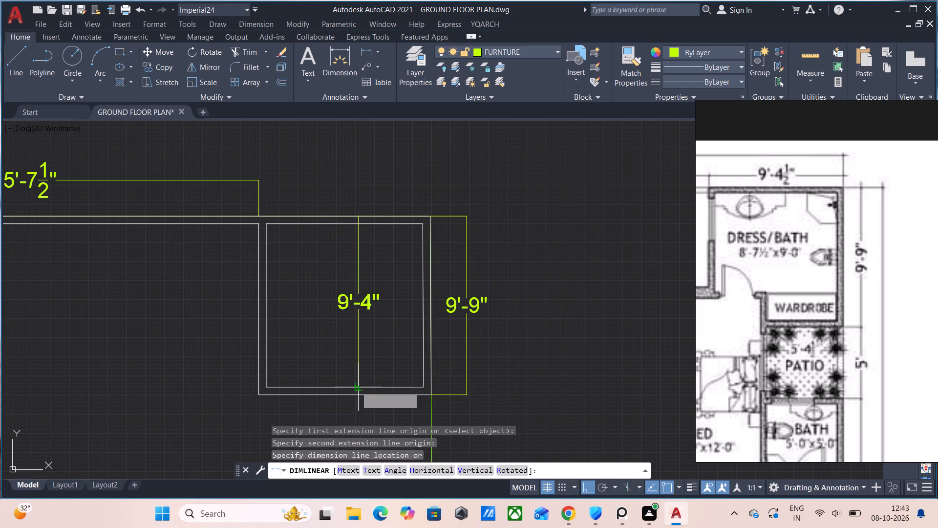
{"action": "key", "text": "Escape"}
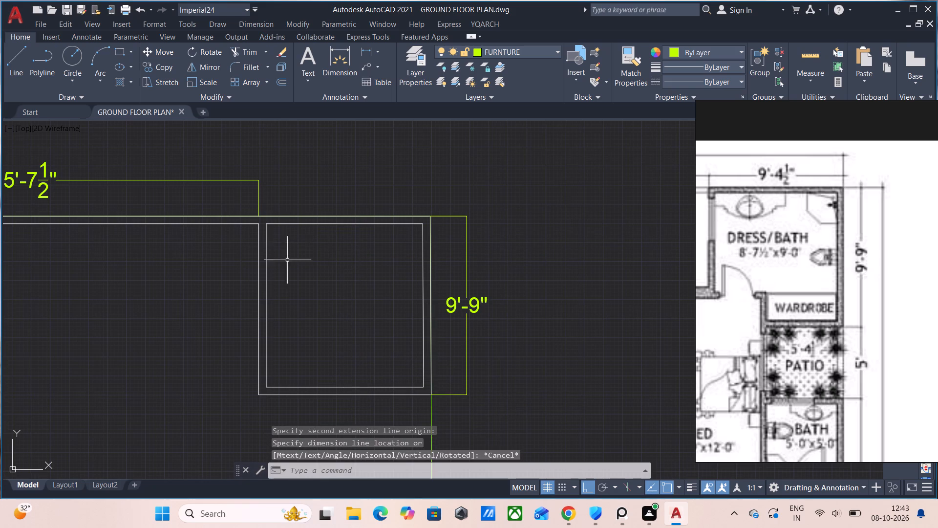
Add a linear dimension across the dress/bath's outer width above its top wall, level with the adjacent 25'-7½" dimension.
{"action": "middle_click_drag", "start_coordinate": [341, 259], "coordinate": [336, 324]}
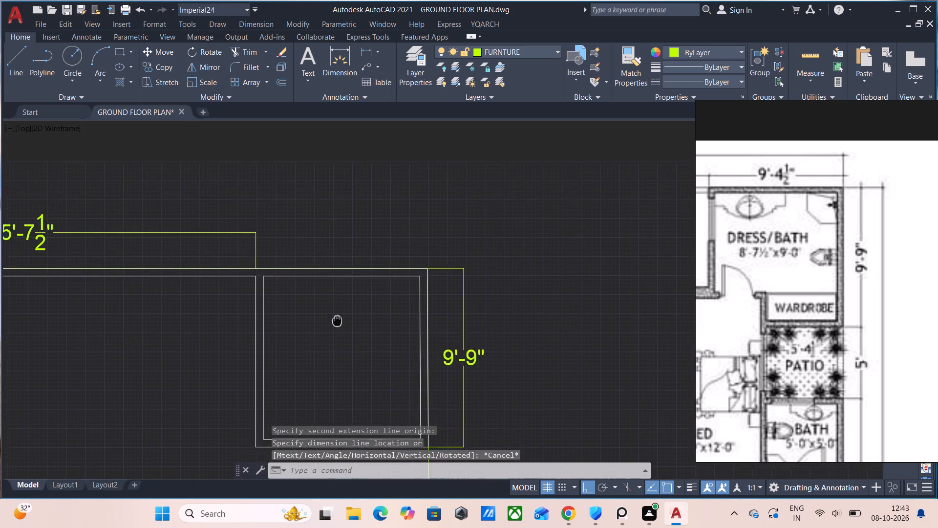
{"action": "middle_click_drag", "start_coordinate": [336, 324], "coordinate": [335, 331]}
{"action": "key", "text": "space"}
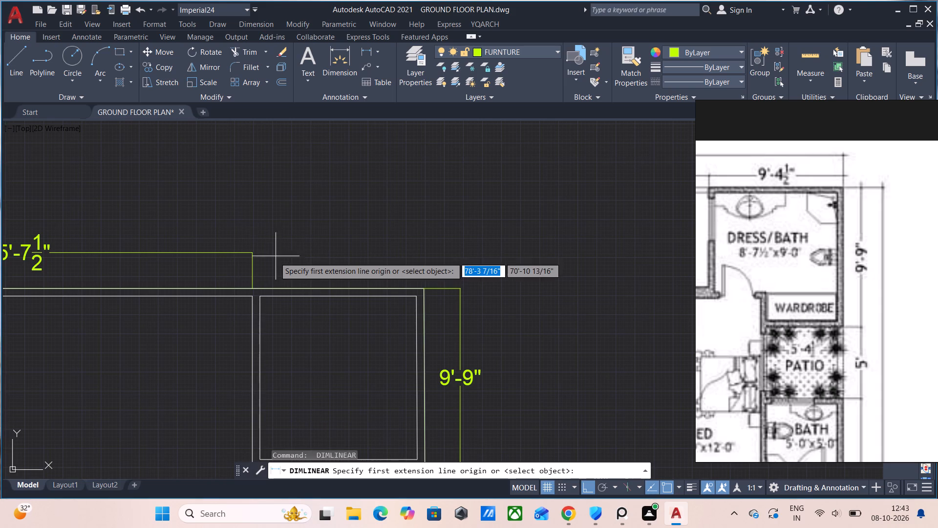
{"action": "left_click", "coordinate": [251, 287]}
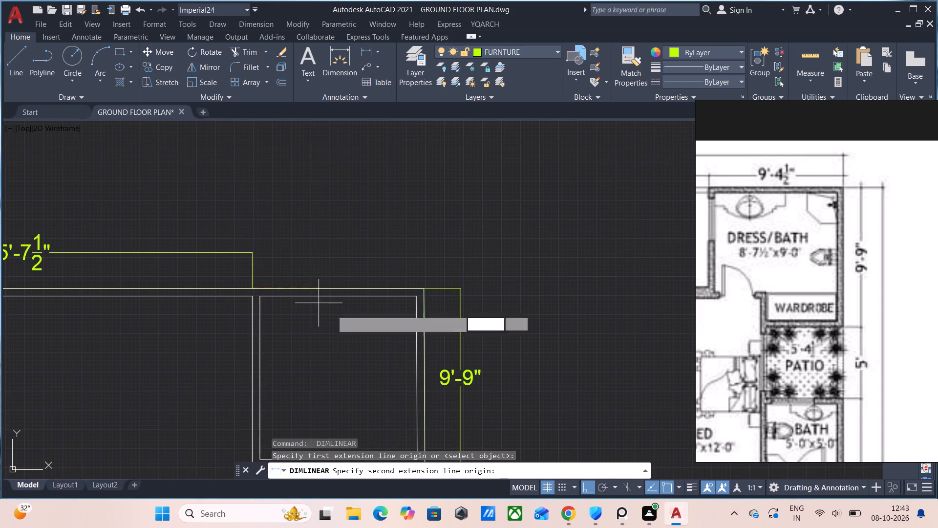
{"action": "left_click", "coordinate": [422, 288]}
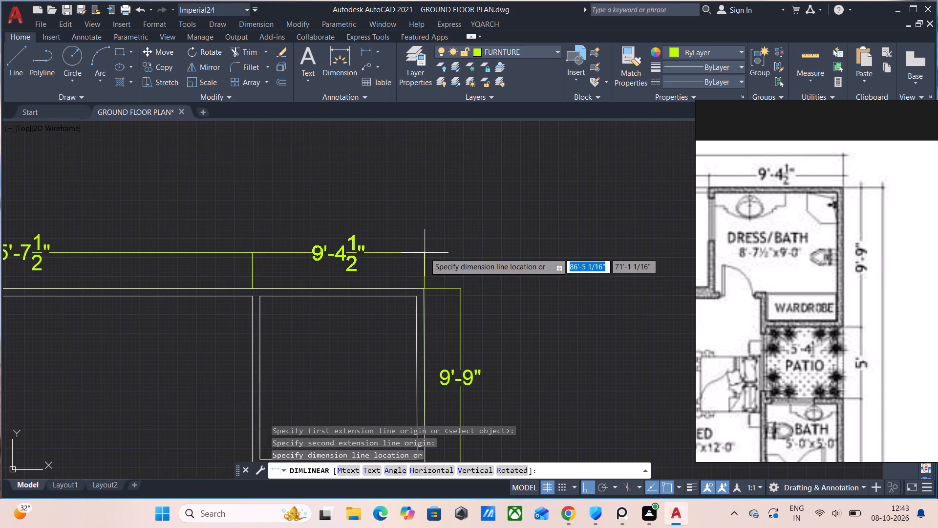
{"action": "left_click", "coordinate": [425, 253]}
Examine the patio and adjoining bath below the dress/bath in the reference image for their dimensions.
{"action": "scroll", "coordinate": [495, 291], "scroll_direction": "down", "scroll_amount": 1}
{"action": "middle_click_drag", "start_coordinate": [533, 338], "coordinate": [549, 289]}
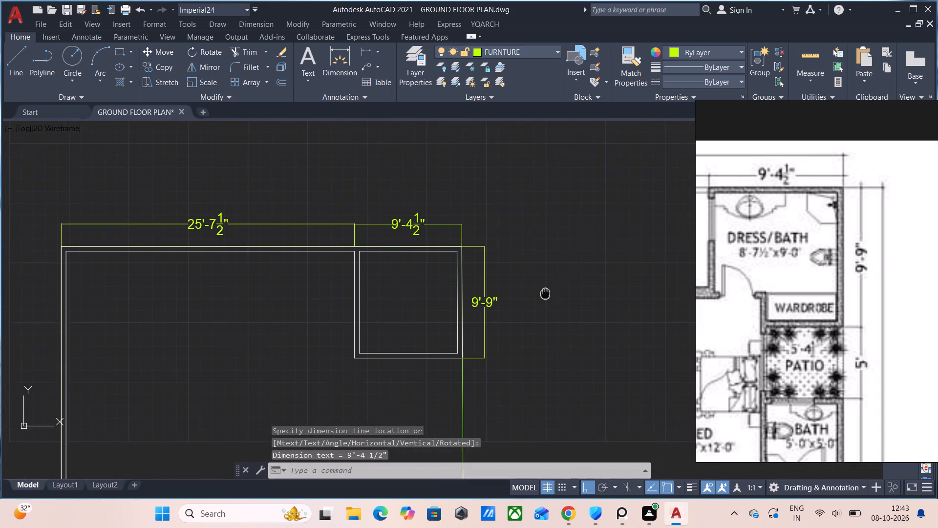
{"action": "middle_click_drag", "start_coordinate": [549, 289], "coordinate": [554, 282]}
{"action": "scroll", "coordinate": [521, 324], "scroll_direction": "up", "scroll_amount": 1}
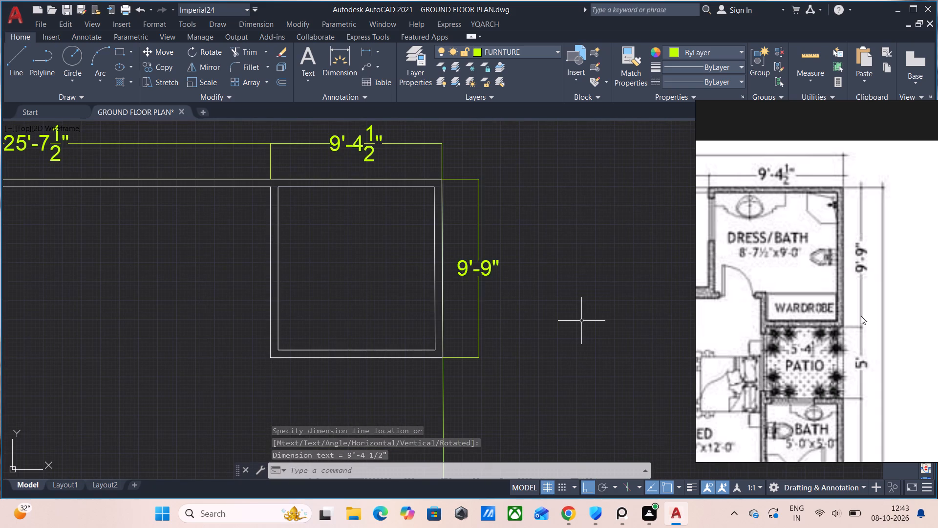
{"action": "scroll", "coordinate": [805, 329], "scroll_direction": "down", "scroll_amount": 1}
{"action": "middle_click_drag", "start_coordinate": [828, 357], "coordinate": [856, 354]}
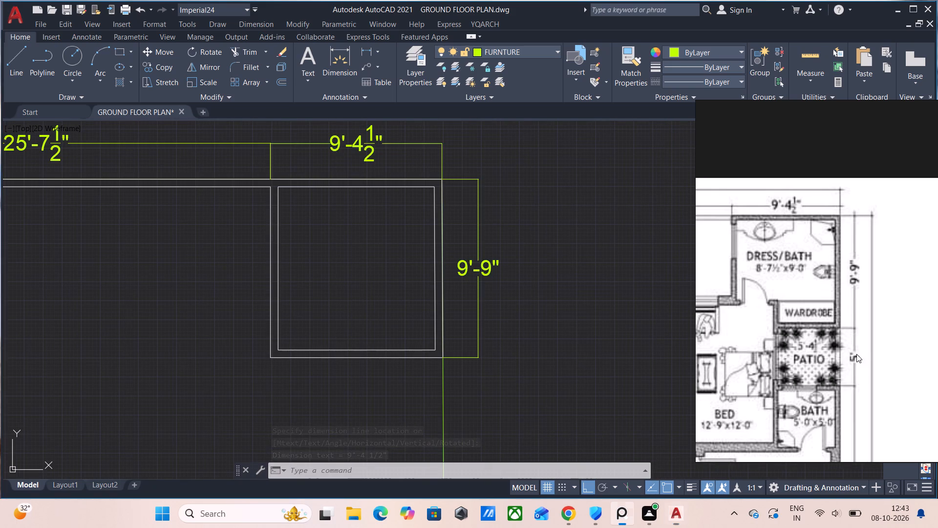
{"action": "middle_click_drag", "start_coordinate": [856, 354], "coordinate": [859, 347]}
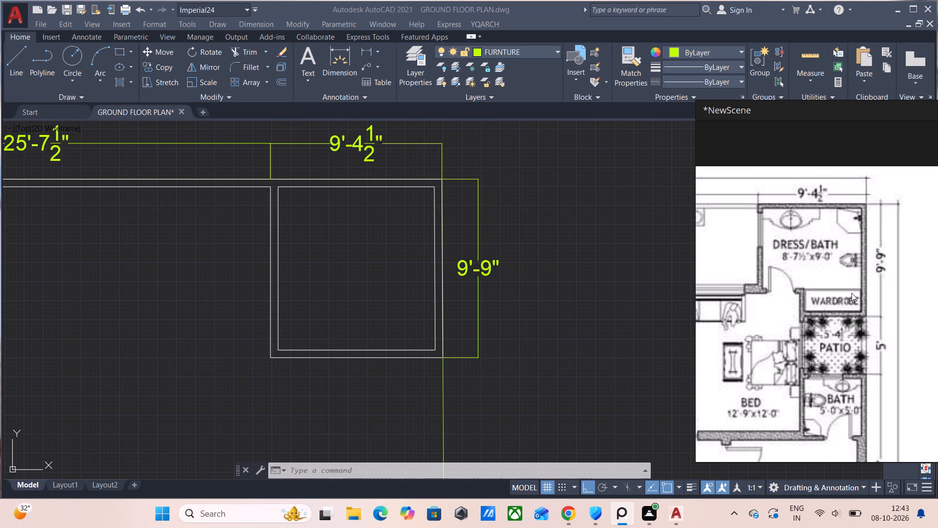
{"action": "scroll", "coordinate": [844, 357], "scroll_direction": "up", "scroll_amount": 1}
{"action": "middle_click_drag", "start_coordinate": [850, 360], "coordinate": [812, 337]}
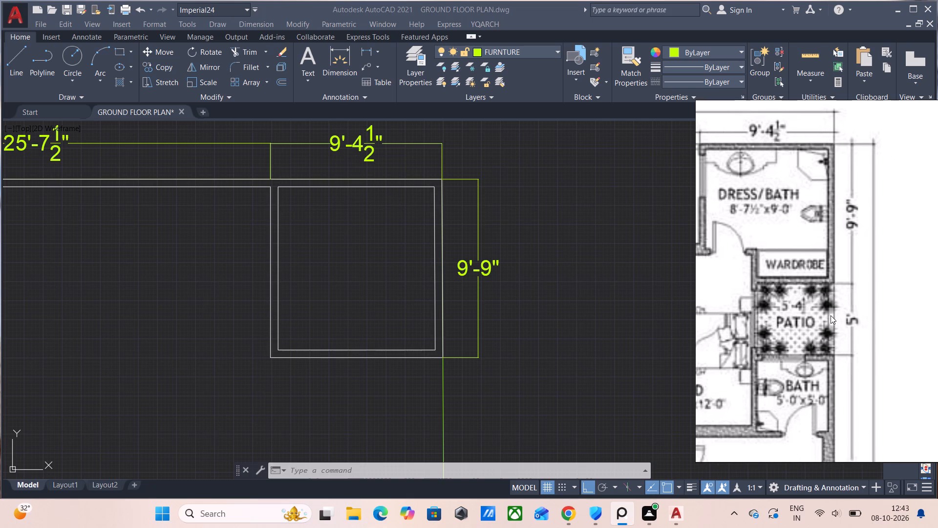
{"action": "scroll", "coordinate": [831, 315], "scroll_direction": "up", "scroll_amount": 1}
{"action": "scroll", "coordinate": [803, 304], "scroll_direction": "down", "scroll_amount": 1}
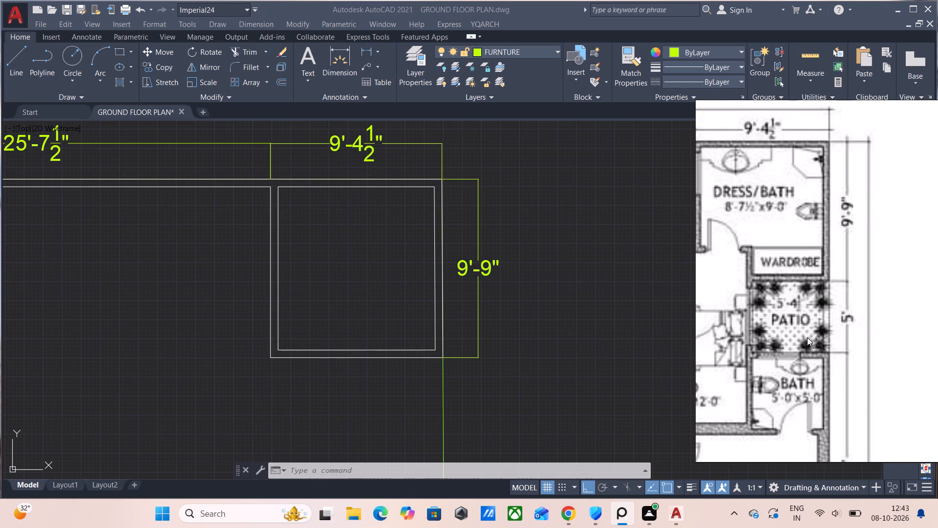
{"action": "middle_click_drag", "start_coordinate": [810, 338], "coordinate": [831, 311]}
Draw a 5-inch YQArch wall, aligned left, 5' down from the dress/bath's lower outer right corner along the patio side.
{"action": "middle_click_drag", "start_coordinate": [519, 355], "coordinate": [555, 267]}
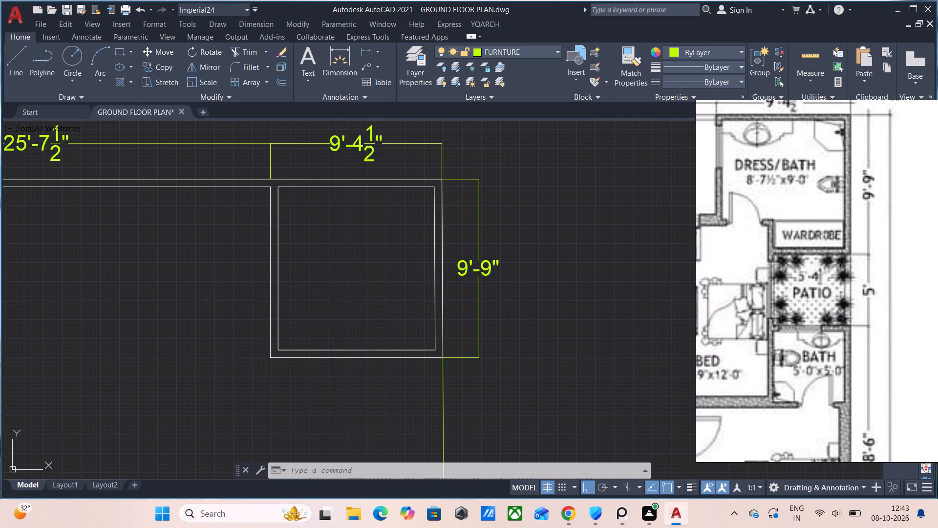
{"action": "middle_click_drag", "start_coordinate": [555, 267], "coordinate": [555, 266]}
{"action": "middle_click_drag", "start_coordinate": [536, 368], "coordinate": [562, 282]}
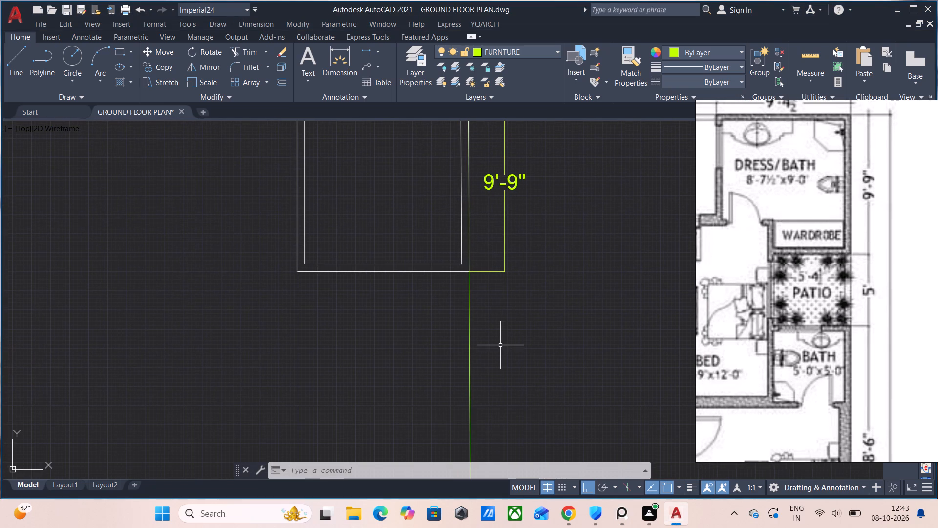
{"action": "key", "text": "e"}
{"action": "key", "text": "BackSpace"}
{"action": "type", "text": "WW"}
{"action": "key", "text": "Return"}
{"action": "scroll", "coordinate": [488, 294], "scroll_direction": "up", "scroll_amount": 1}
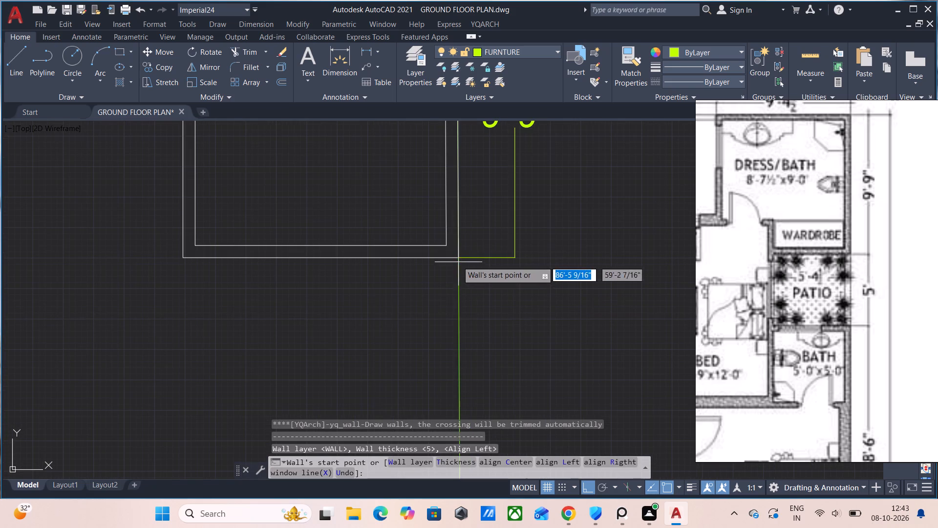
{"action": "left_click", "coordinate": [457, 261]}
{"action": "left_click", "coordinate": [458, 350]}
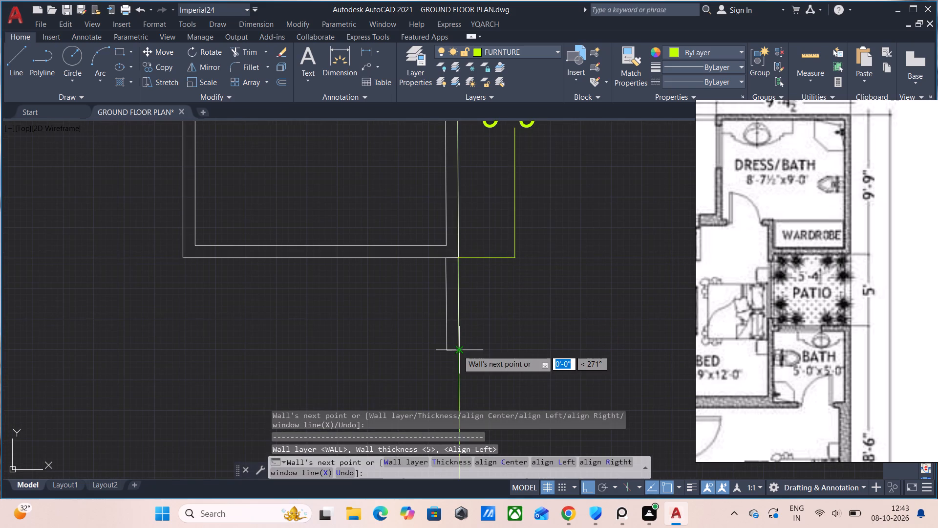
{"action": "key", "text": "ctrl+z"}
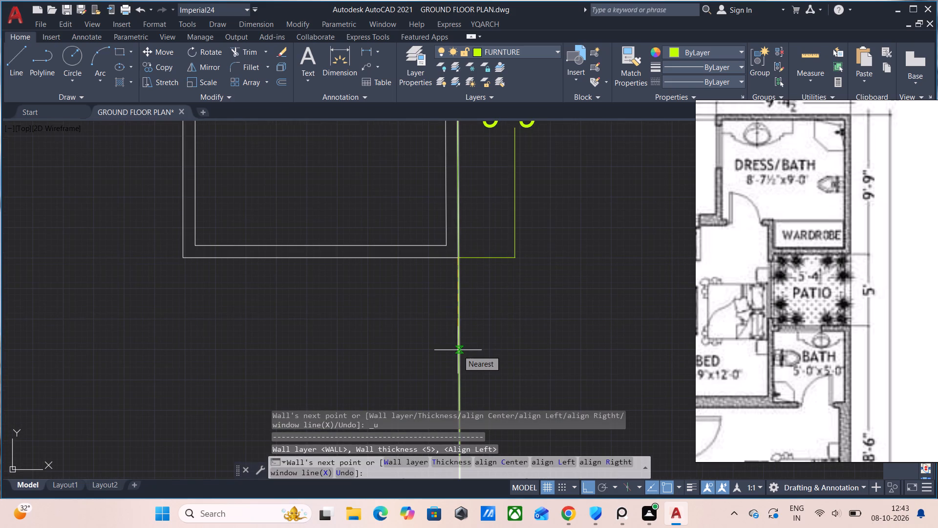
{"action": "type", "text": "5'"}
{"action": "key", "text": "Return"}
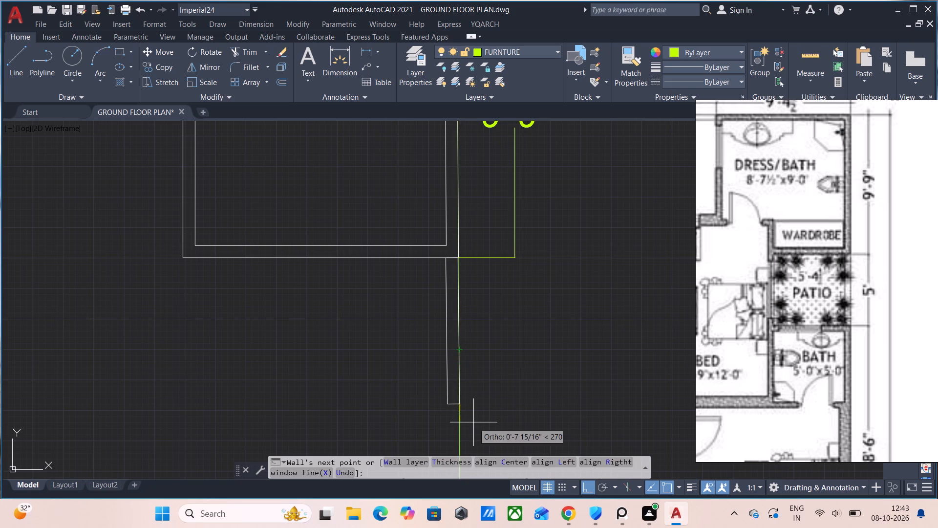
{"action": "key", "text": "Escape"}
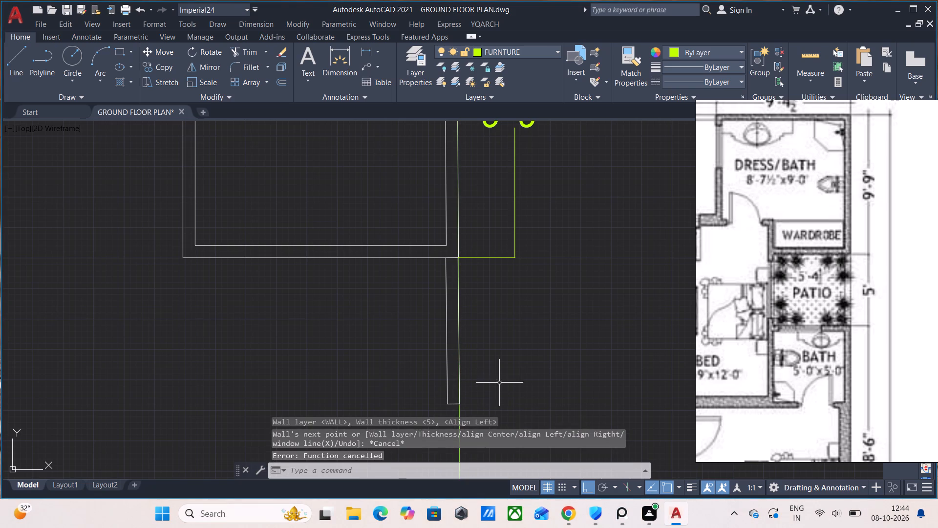
Add a 5" left-aligned YQArch wall segment downward from the patio side wall's lower outer corner.
{"action": "middle_click_drag", "start_coordinate": [512, 374], "coordinate": [525, 344]}
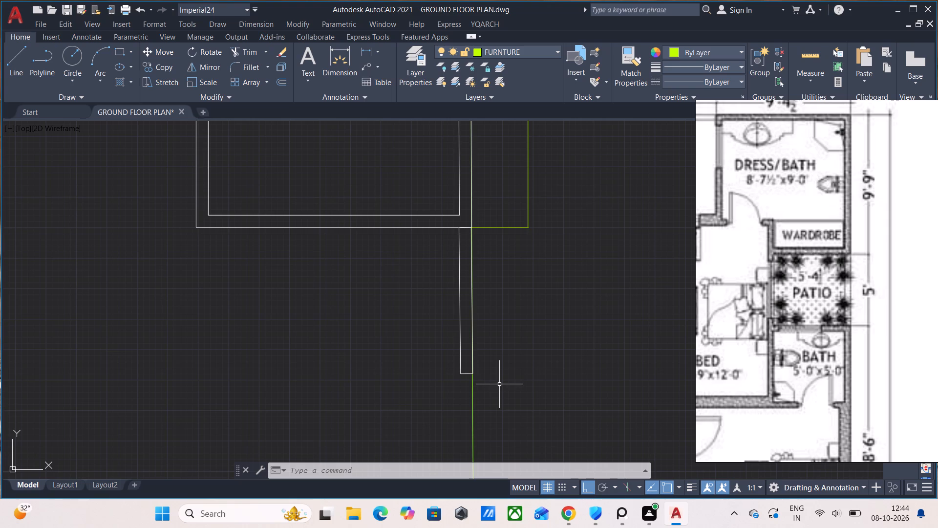
{"action": "key", "text": "space"}
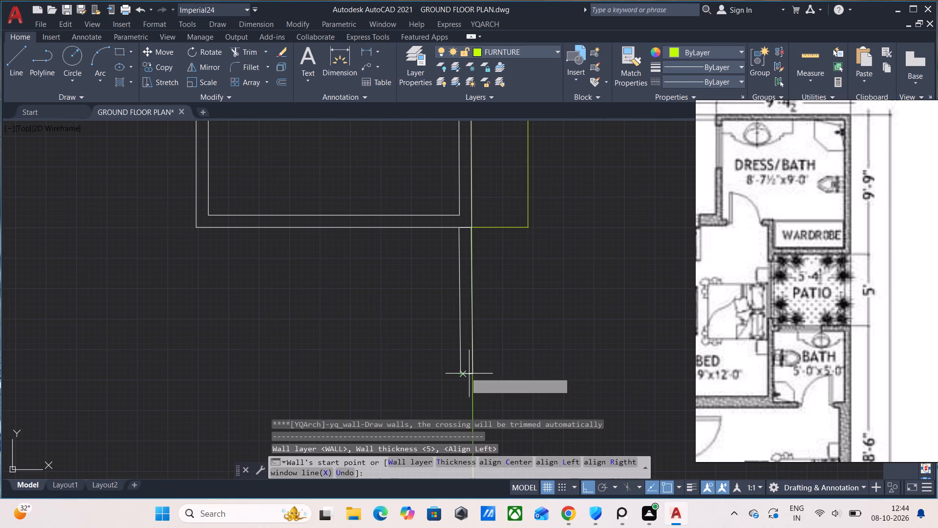
{"action": "left_click", "coordinate": [473, 374]}
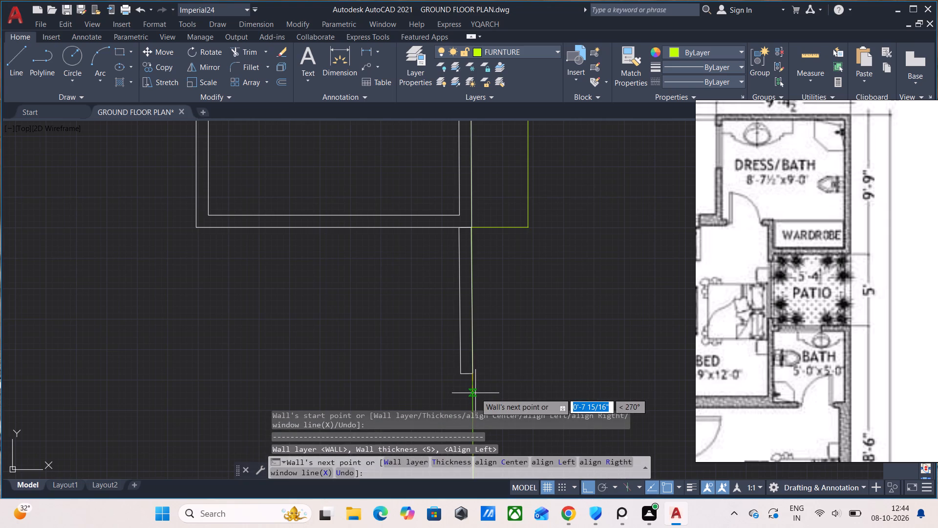
{"action": "type", "text": "5\""}
{"action": "key", "text": "Return"}
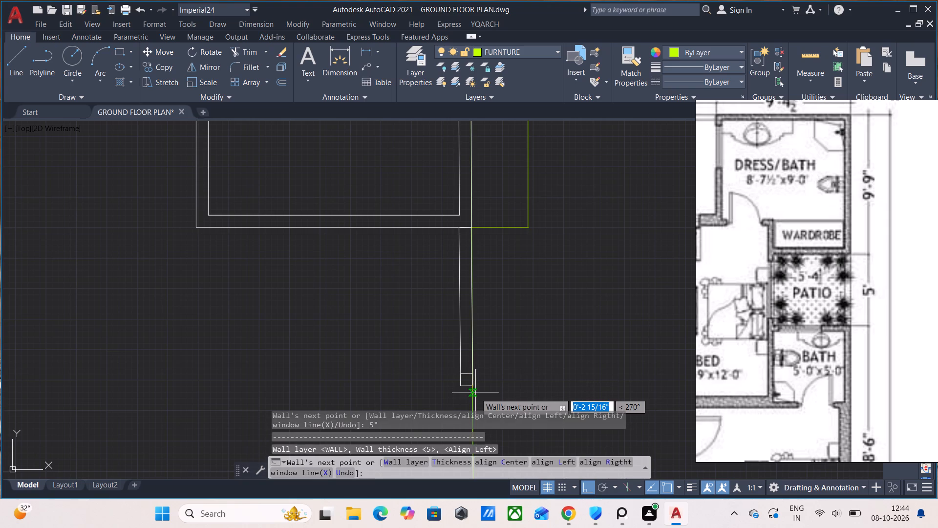
{"action": "key", "text": "Escape"}
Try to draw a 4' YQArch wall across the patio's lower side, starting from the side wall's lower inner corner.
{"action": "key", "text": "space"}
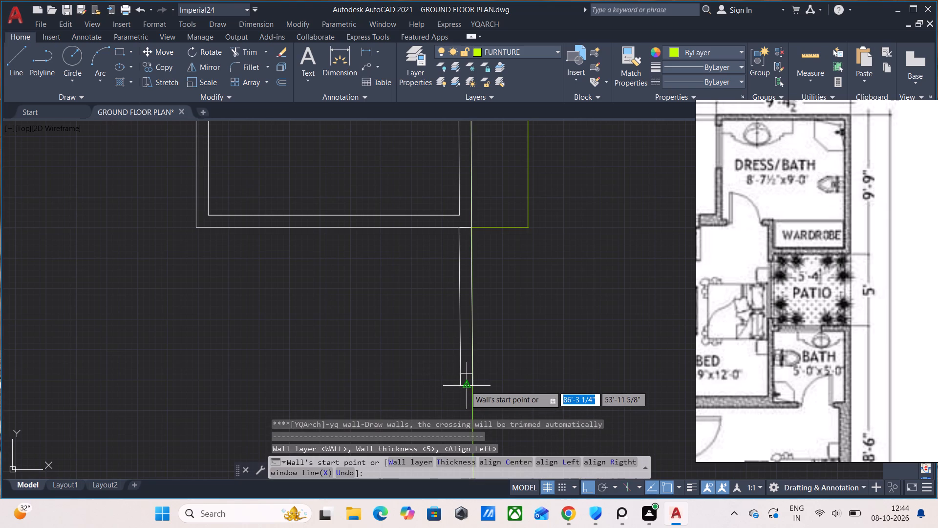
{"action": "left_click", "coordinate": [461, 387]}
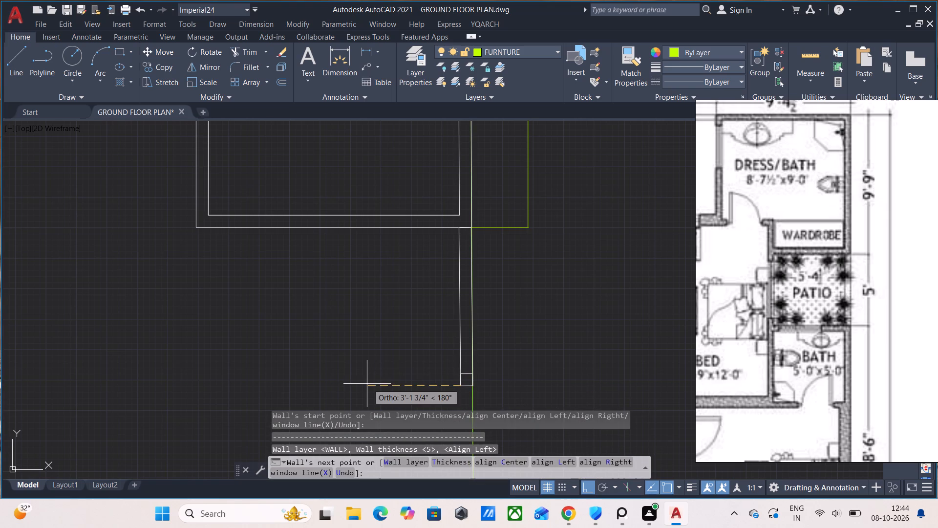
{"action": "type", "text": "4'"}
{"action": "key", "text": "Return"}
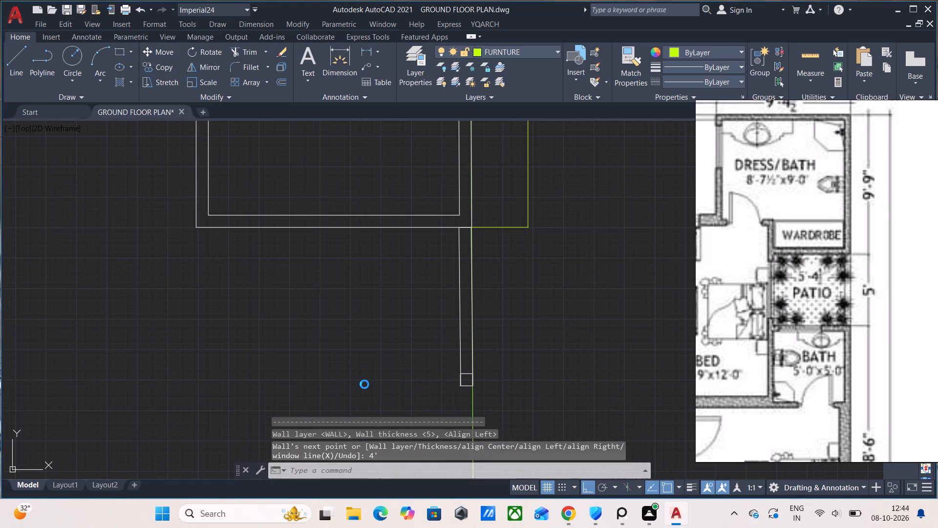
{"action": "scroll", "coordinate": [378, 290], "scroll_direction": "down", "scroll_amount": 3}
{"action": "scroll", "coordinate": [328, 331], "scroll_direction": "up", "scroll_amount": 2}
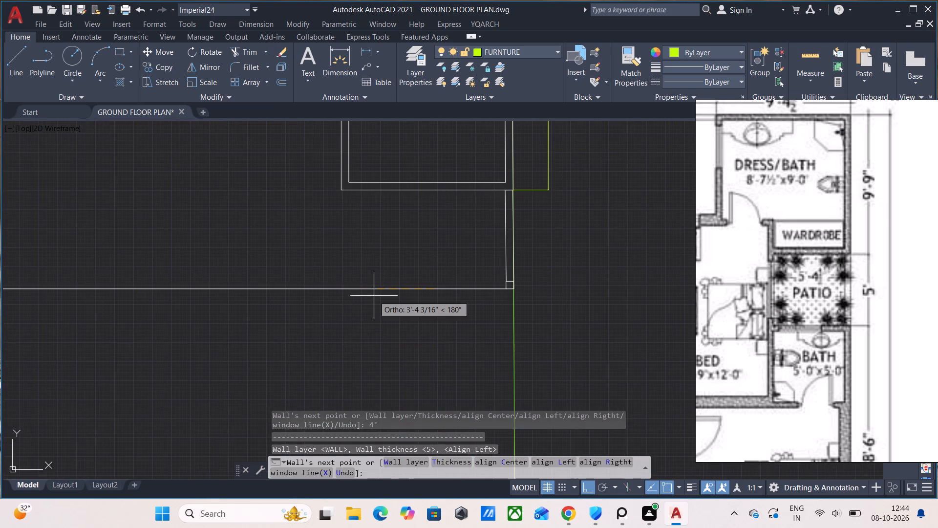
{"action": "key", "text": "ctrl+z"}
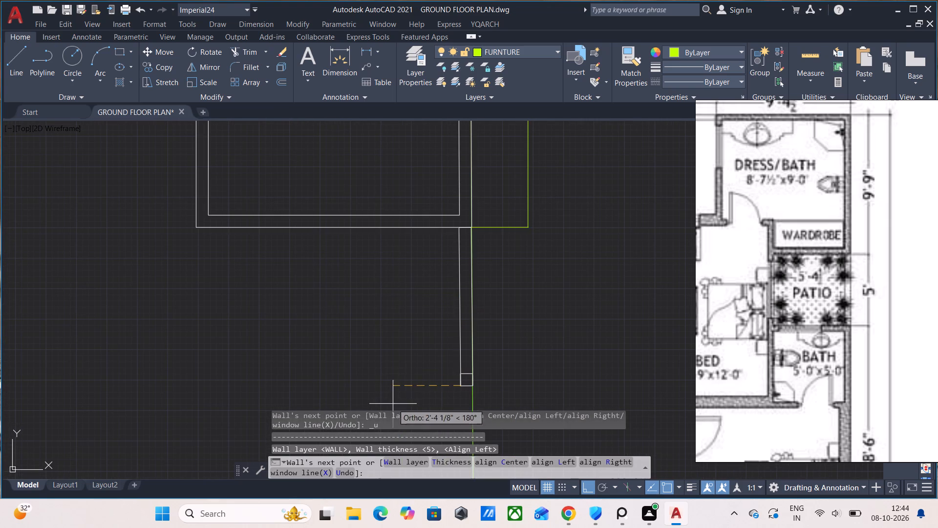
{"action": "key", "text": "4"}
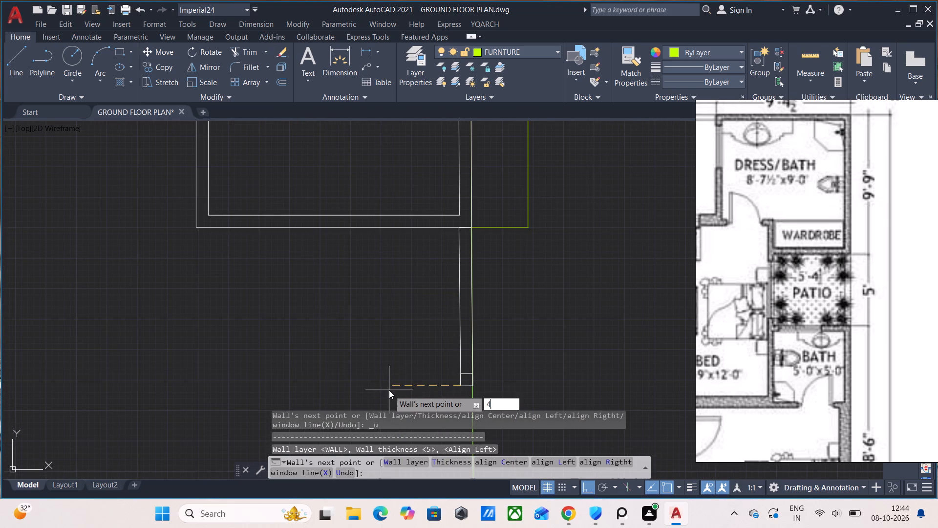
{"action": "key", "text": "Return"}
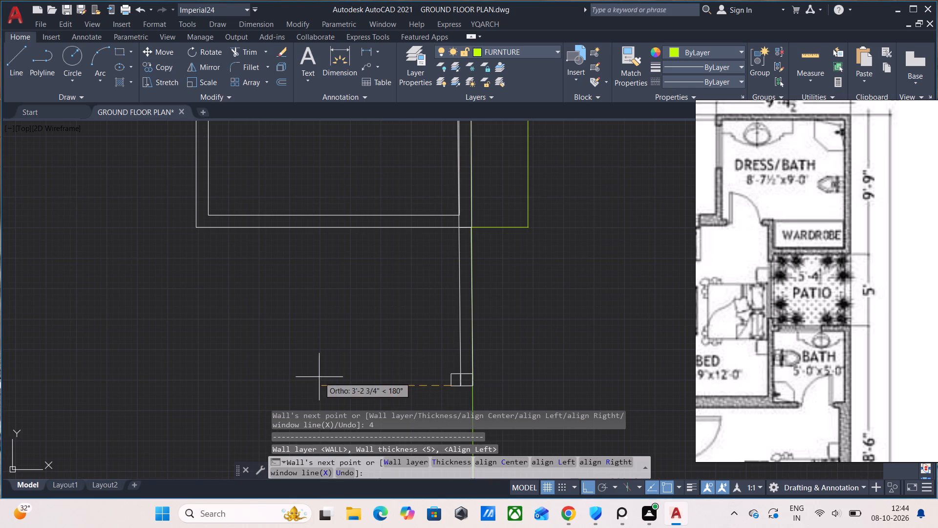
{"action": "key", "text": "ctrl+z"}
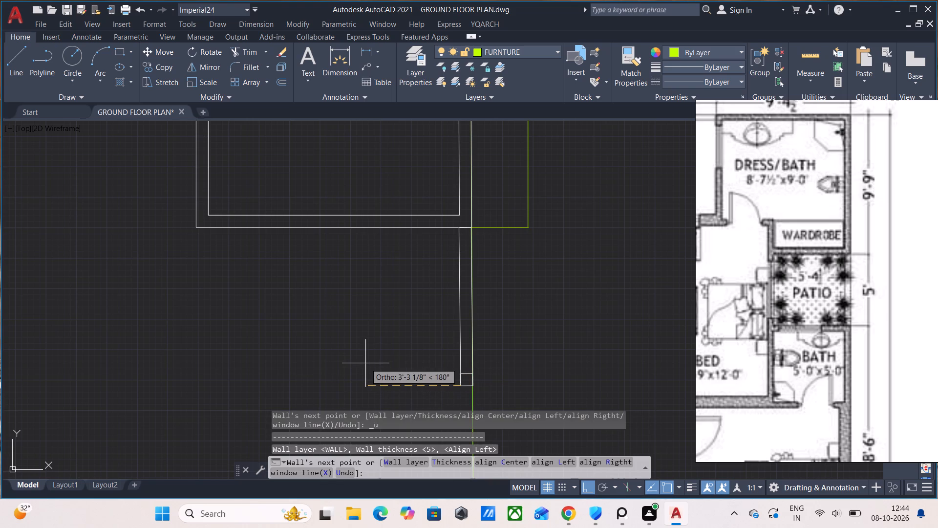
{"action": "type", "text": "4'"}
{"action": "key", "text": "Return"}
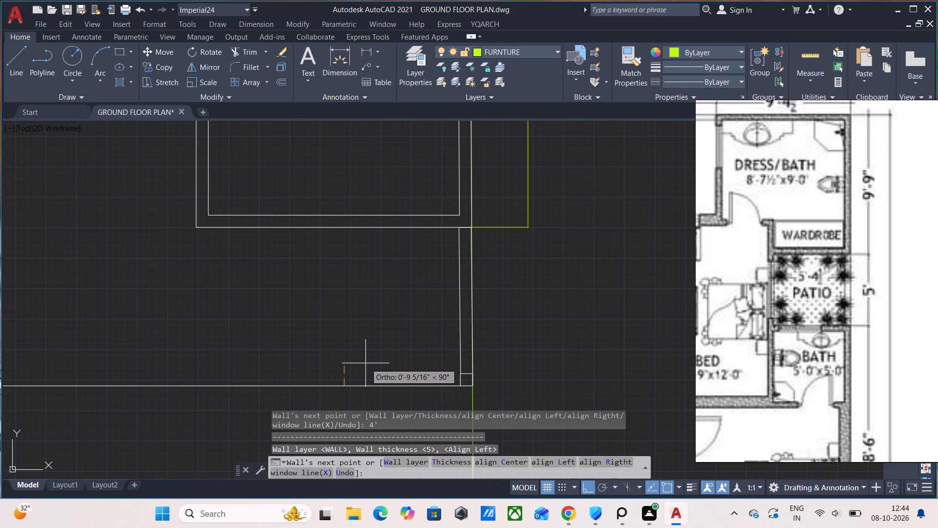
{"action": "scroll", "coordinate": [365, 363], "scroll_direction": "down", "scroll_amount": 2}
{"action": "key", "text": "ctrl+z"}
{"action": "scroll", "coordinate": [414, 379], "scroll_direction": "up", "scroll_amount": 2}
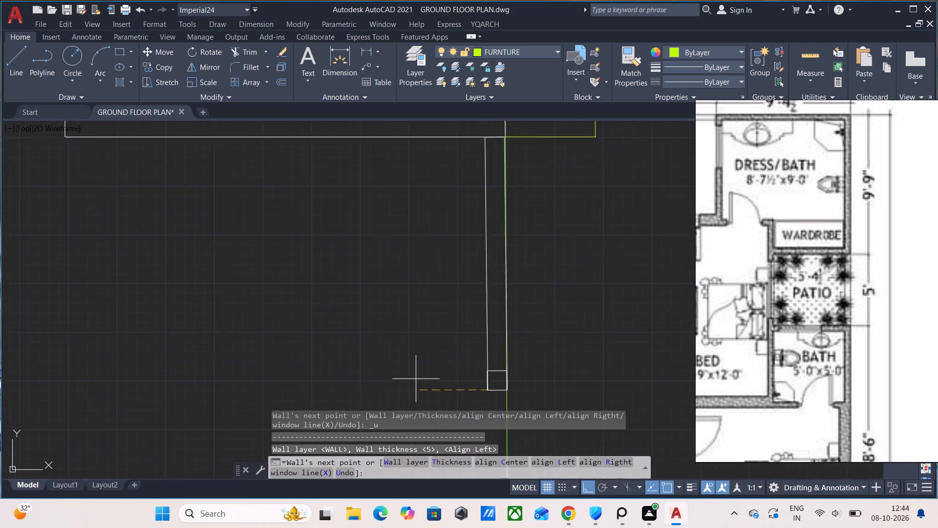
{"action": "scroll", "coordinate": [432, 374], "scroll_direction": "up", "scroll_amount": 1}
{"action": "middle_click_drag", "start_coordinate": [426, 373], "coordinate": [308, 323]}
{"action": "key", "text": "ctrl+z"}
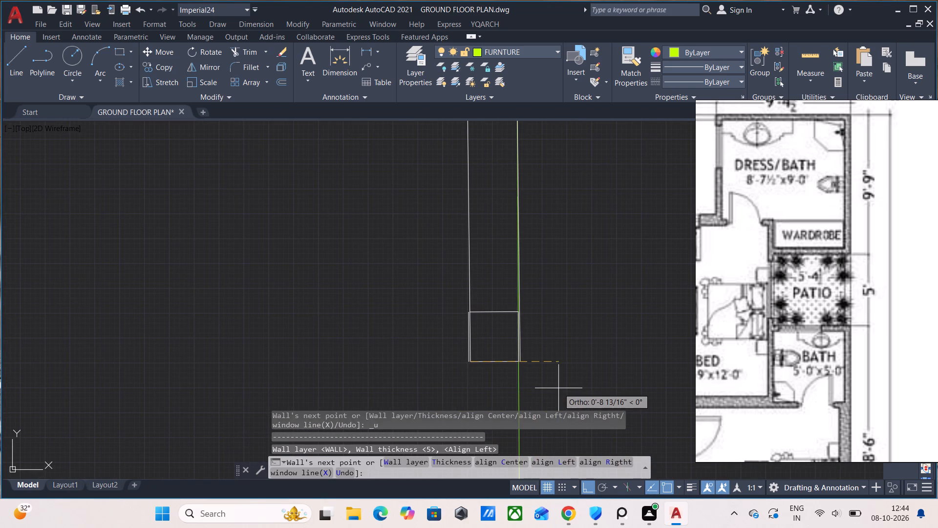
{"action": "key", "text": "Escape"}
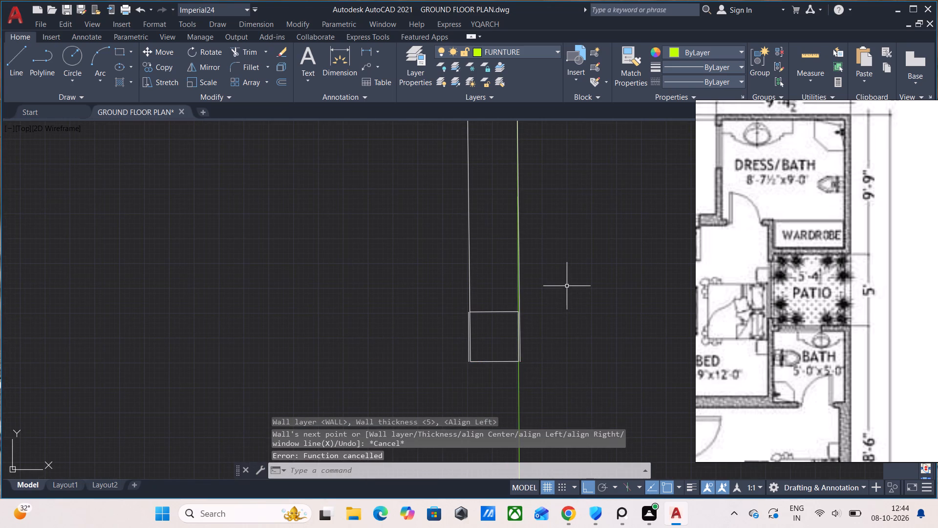
Examine the patio side wall's upper and lower ends for alignment with the vertical guide line and dress/bath corner.
{"action": "scroll", "coordinate": [565, 284], "scroll_direction": "up", "scroll_amount": 2}
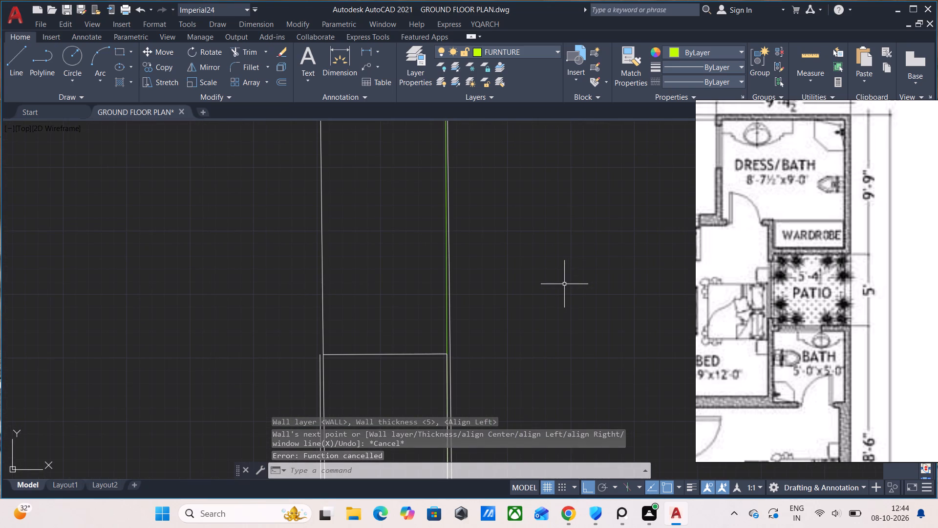
{"action": "scroll", "coordinate": [564, 284], "scroll_direction": "down", "scroll_amount": 4}
{"action": "middle_click_drag", "start_coordinate": [577, 204], "coordinate": [556, 288]}
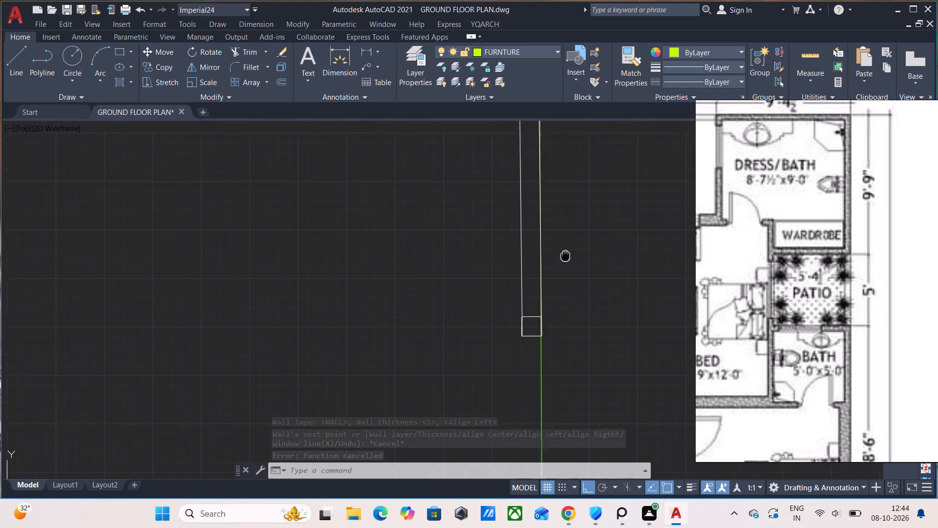
{"action": "middle_click_drag", "start_coordinate": [556, 288], "coordinate": [534, 396]}
{"action": "scroll", "coordinate": [521, 305], "scroll_direction": "up", "scroll_amount": 2}
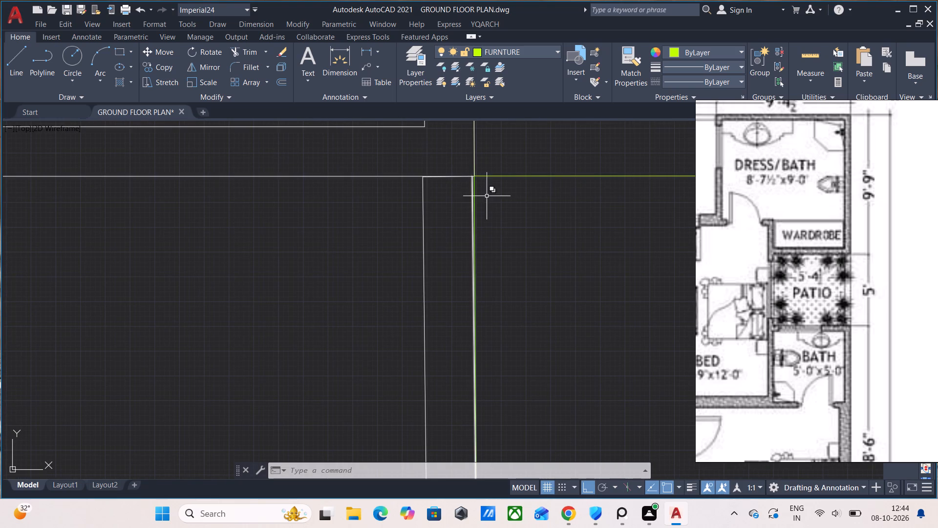
{"action": "scroll", "coordinate": [589, 253], "scroll_direction": "down", "scroll_amount": 3}
{"action": "scroll", "coordinate": [594, 401], "scroll_direction": "up", "scroll_amount": 1}
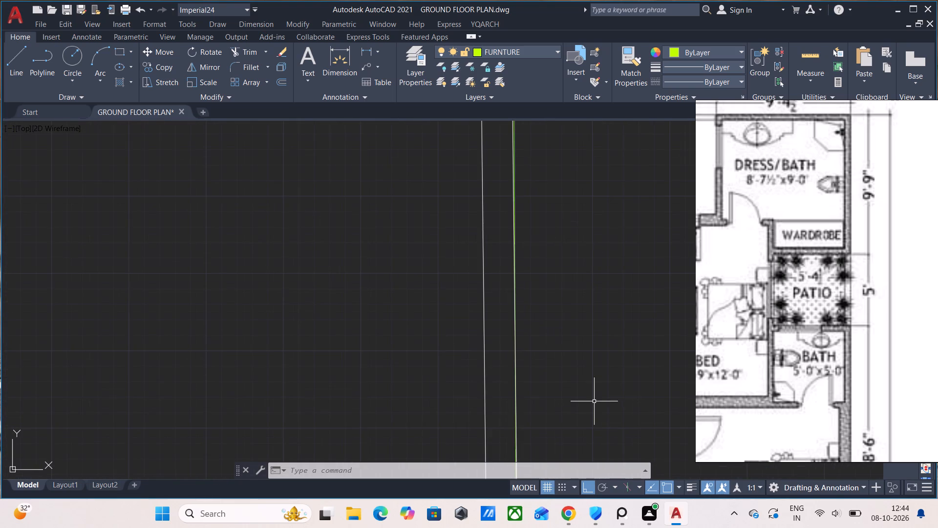
{"action": "scroll", "coordinate": [594, 401], "scroll_direction": "down", "scroll_amount": 2}
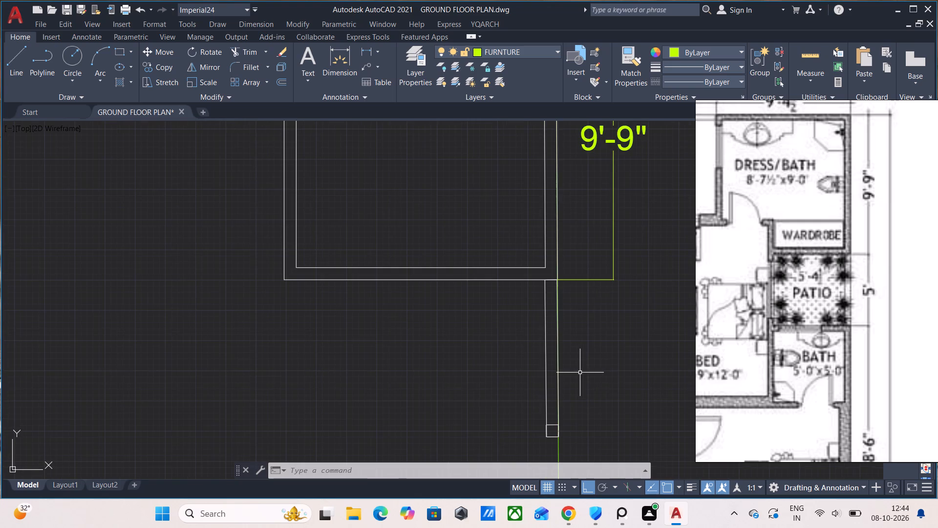
Undo the patio side wall and its 5" lower segment below the dress/bath.
{"action": "key", "text": "ctrl+z"}
{"action": "key", "text": "ctrl+z"}
{"action": "key", "text": "ctrl+z"}
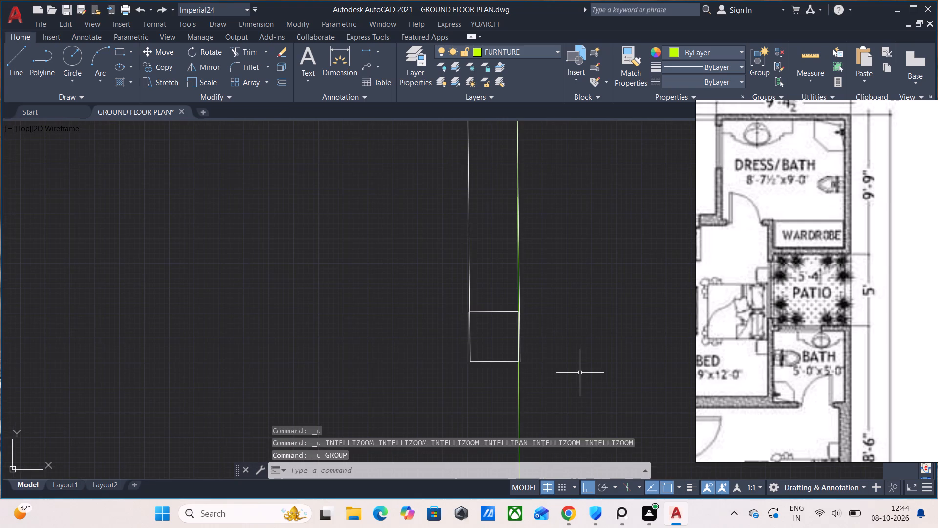
{"action": "key", "text": "ctrl+z"}
{"action": "key", "text": "ctrl+z"}
{"action": "key", "text": "ctrl+z"}
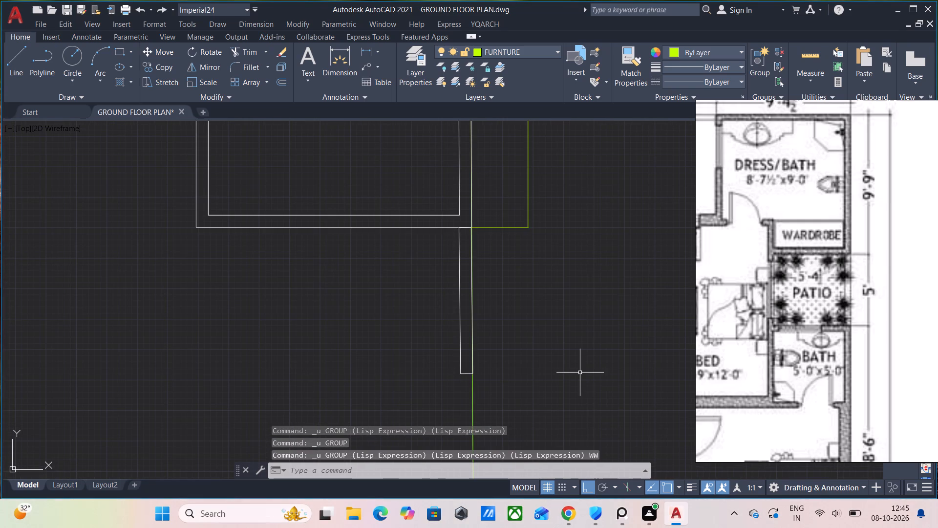
{"action": "key", "text": "ctrl+z"}
{"action": "key", "text": "ctrl+z"}
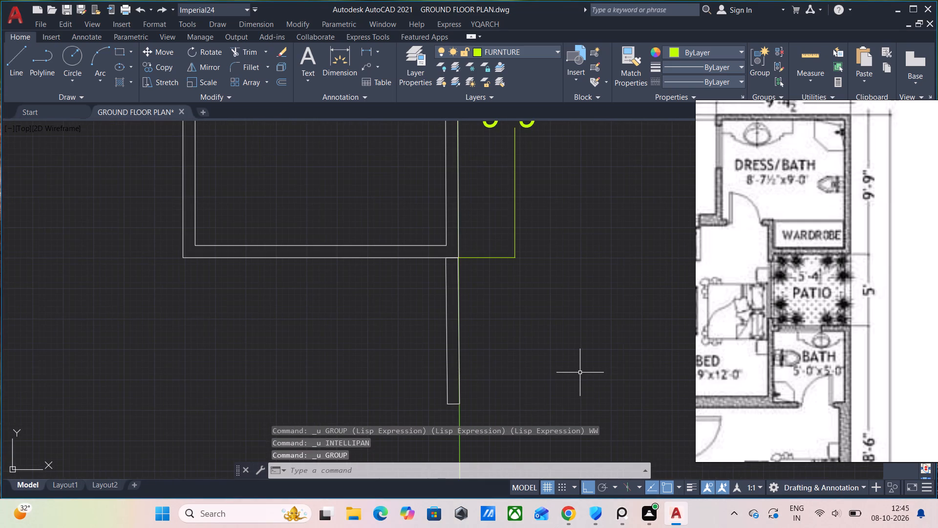
{"action": "key", "text": "ctrl+z"}
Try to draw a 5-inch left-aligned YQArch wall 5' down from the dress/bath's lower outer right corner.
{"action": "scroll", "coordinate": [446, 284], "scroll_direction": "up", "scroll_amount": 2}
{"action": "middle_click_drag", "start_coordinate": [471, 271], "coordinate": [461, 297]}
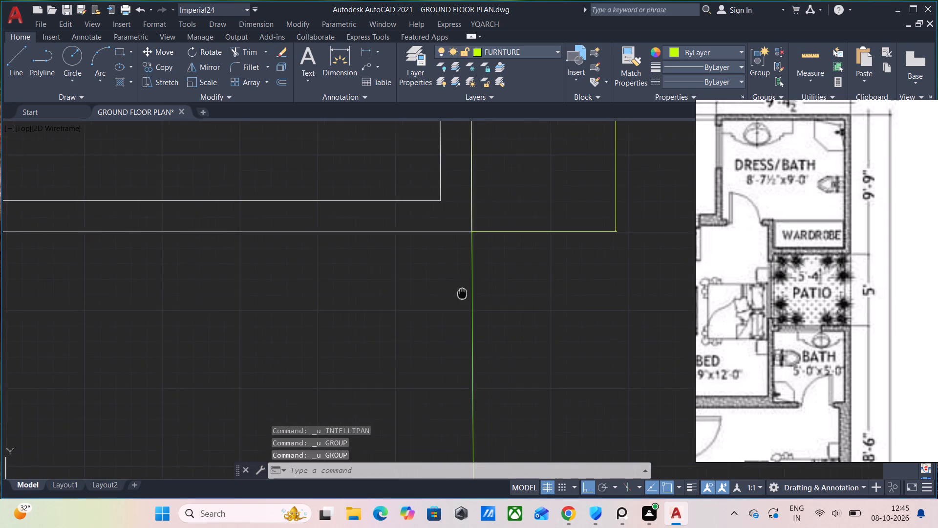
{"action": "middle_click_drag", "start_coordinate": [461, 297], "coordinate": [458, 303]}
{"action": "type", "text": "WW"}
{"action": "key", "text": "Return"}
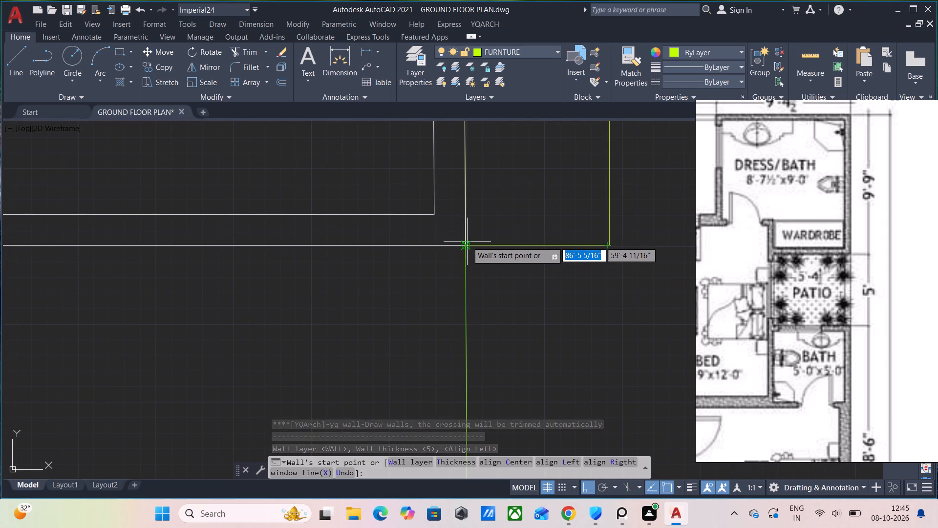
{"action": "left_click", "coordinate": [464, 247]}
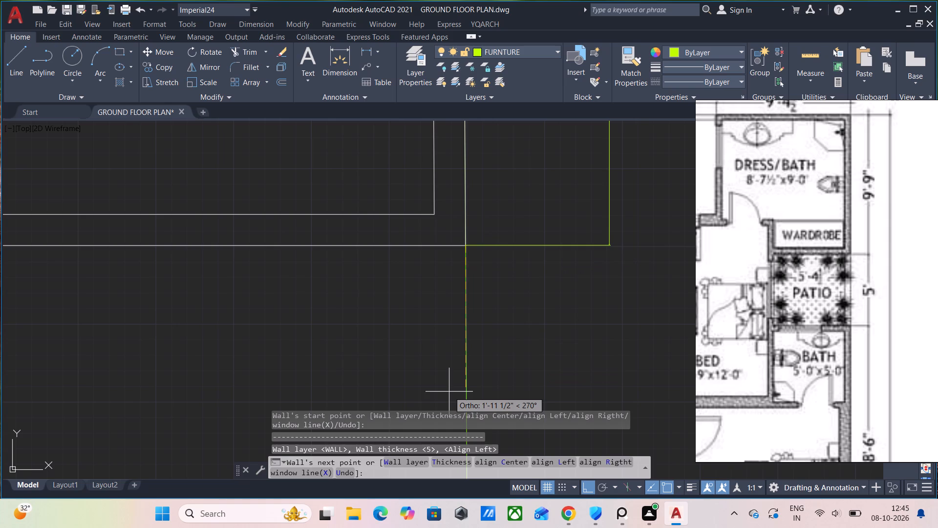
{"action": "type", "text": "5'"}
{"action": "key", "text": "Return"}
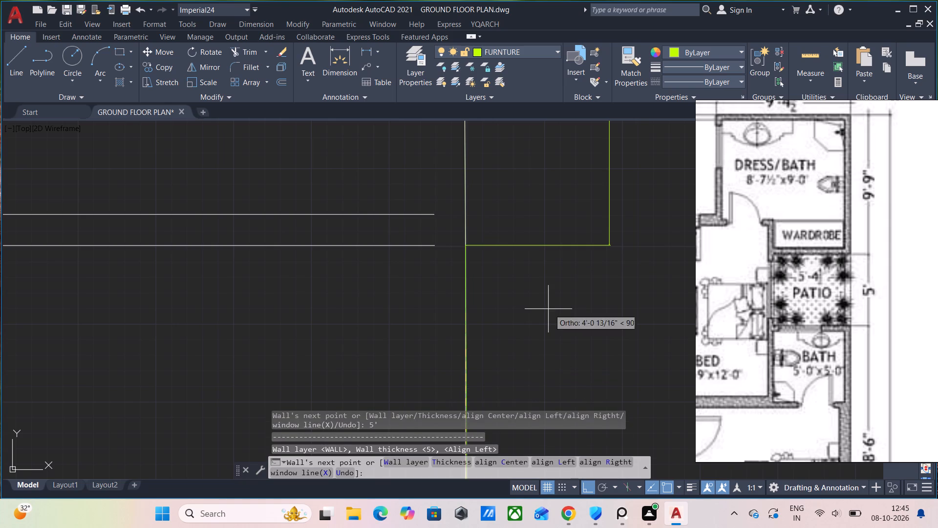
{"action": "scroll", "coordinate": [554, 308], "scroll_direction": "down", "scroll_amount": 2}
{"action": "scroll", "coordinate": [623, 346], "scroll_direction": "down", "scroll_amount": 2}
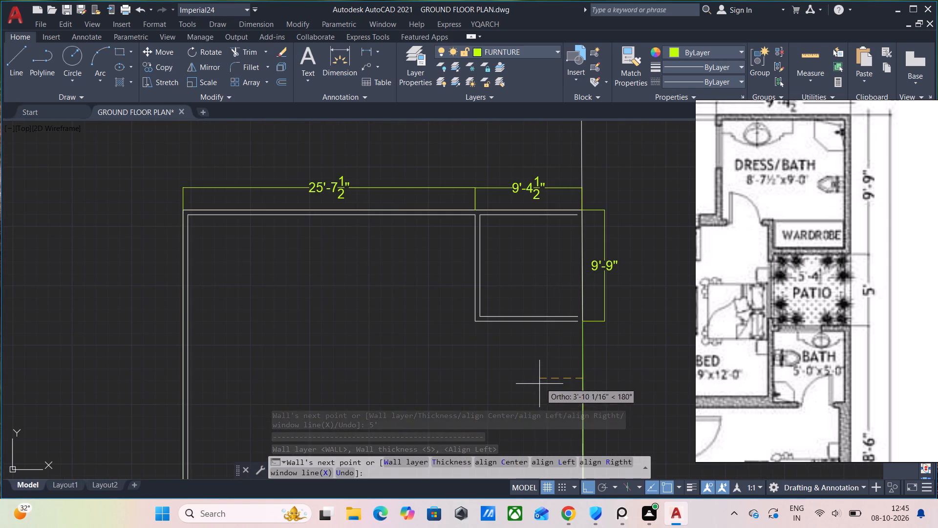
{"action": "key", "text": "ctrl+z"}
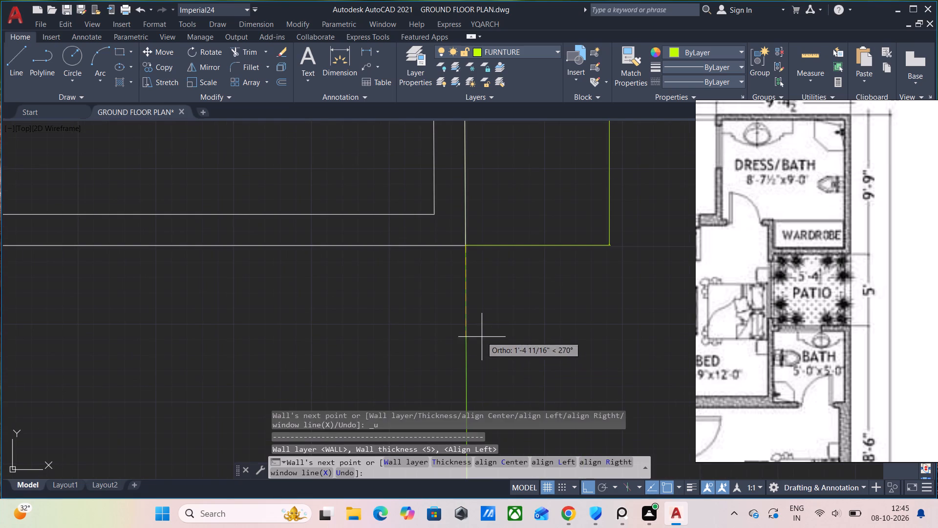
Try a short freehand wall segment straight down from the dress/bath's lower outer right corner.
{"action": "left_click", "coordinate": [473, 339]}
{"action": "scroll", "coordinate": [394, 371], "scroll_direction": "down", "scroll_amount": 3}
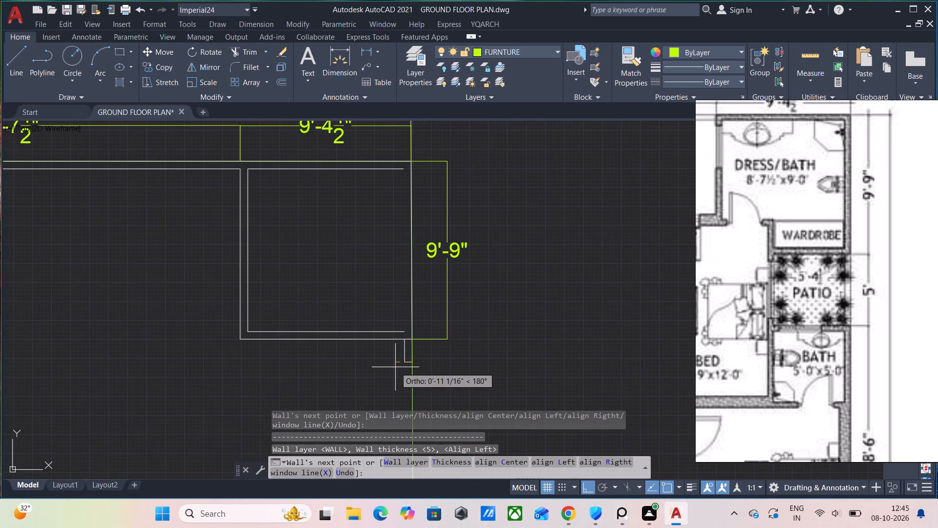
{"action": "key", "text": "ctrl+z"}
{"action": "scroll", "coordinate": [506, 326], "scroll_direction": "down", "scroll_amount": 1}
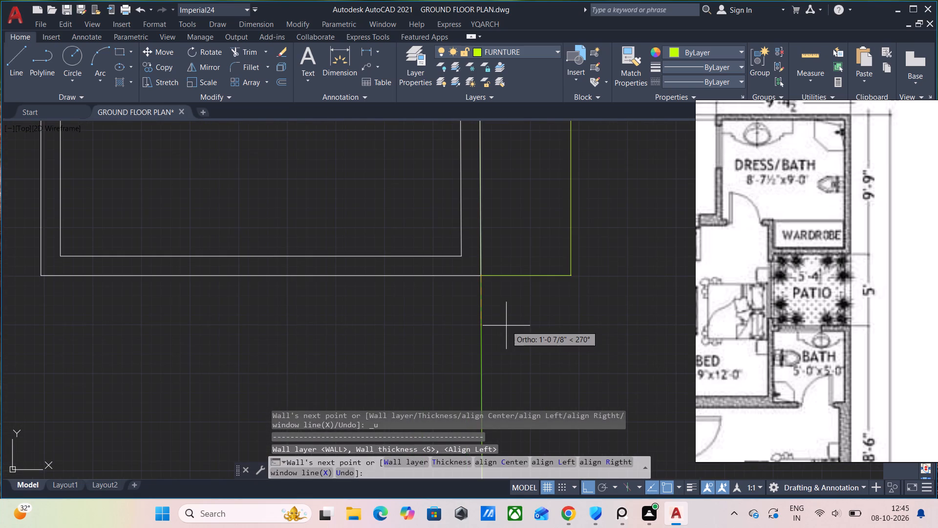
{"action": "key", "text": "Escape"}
Delete the long vertical guide line running along the dress/bath's outer right side.
{"action": "scroll", "coordinate": [519, 337], "scroll_direction": "down", "scroll_amount": 2}
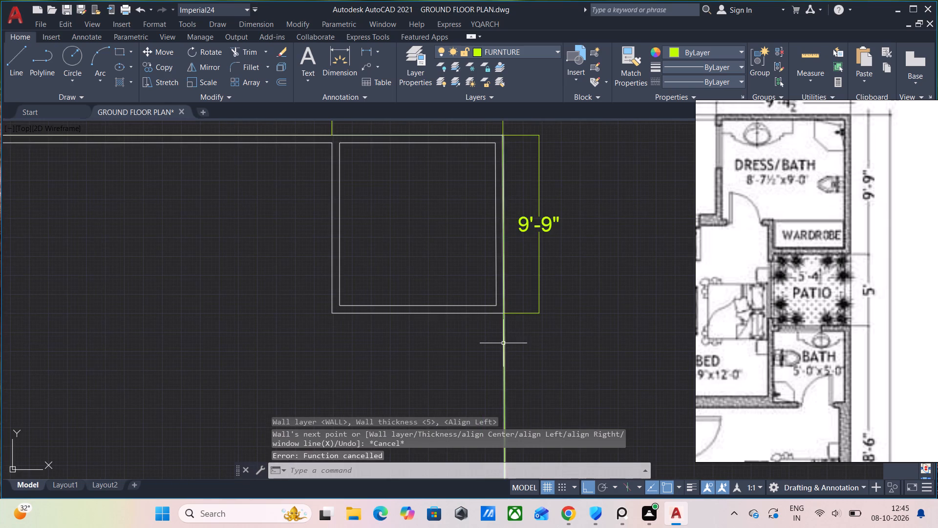
{"action": "left_click", "coordinate": [503, 343]}
{"action": "key", "text": "Delete"}
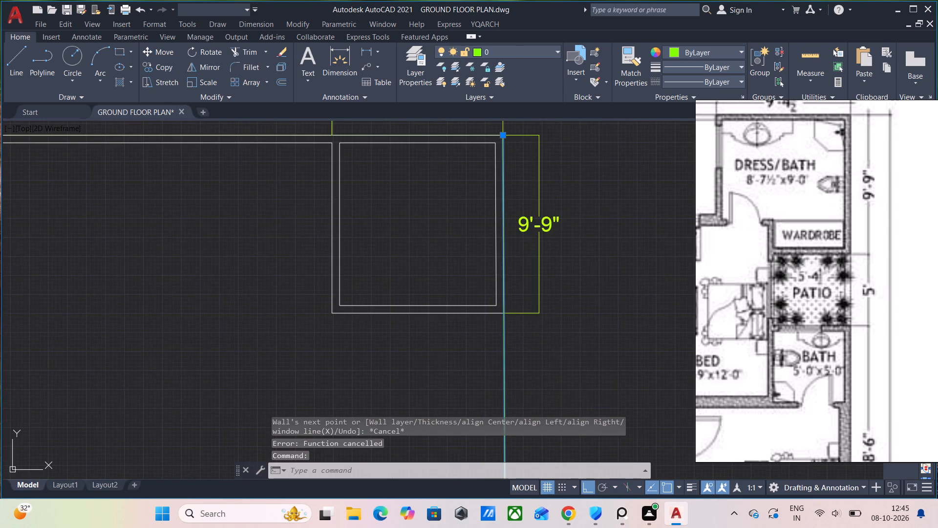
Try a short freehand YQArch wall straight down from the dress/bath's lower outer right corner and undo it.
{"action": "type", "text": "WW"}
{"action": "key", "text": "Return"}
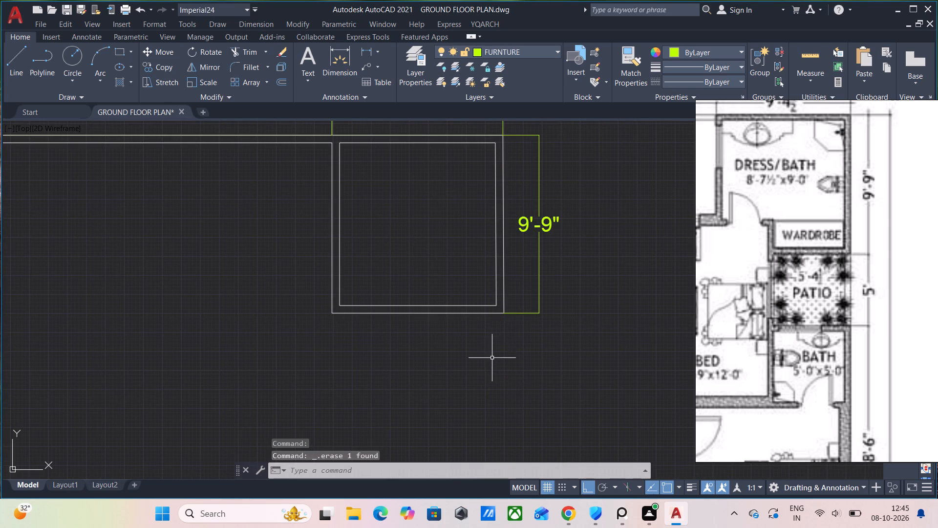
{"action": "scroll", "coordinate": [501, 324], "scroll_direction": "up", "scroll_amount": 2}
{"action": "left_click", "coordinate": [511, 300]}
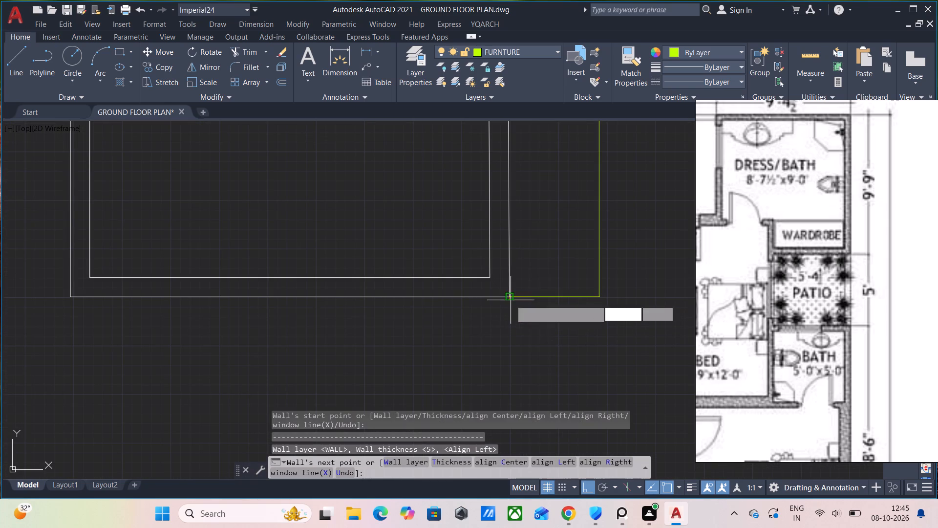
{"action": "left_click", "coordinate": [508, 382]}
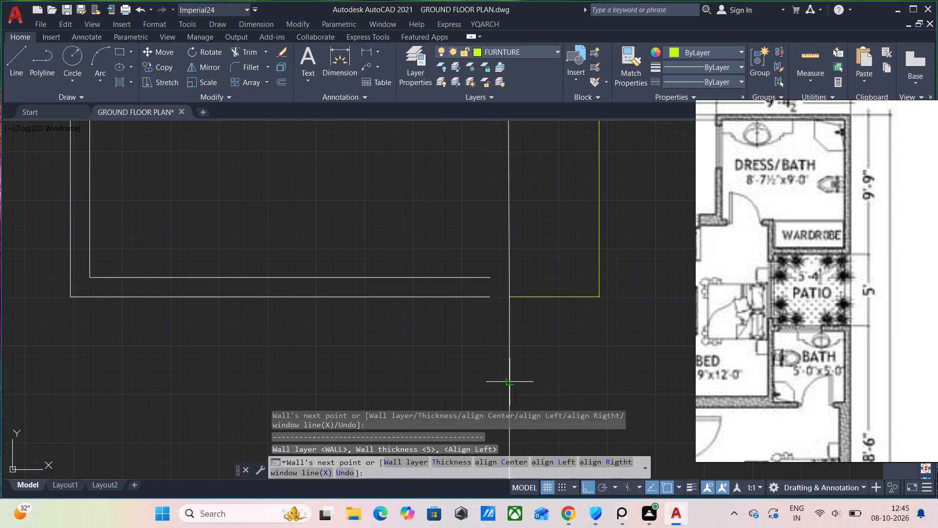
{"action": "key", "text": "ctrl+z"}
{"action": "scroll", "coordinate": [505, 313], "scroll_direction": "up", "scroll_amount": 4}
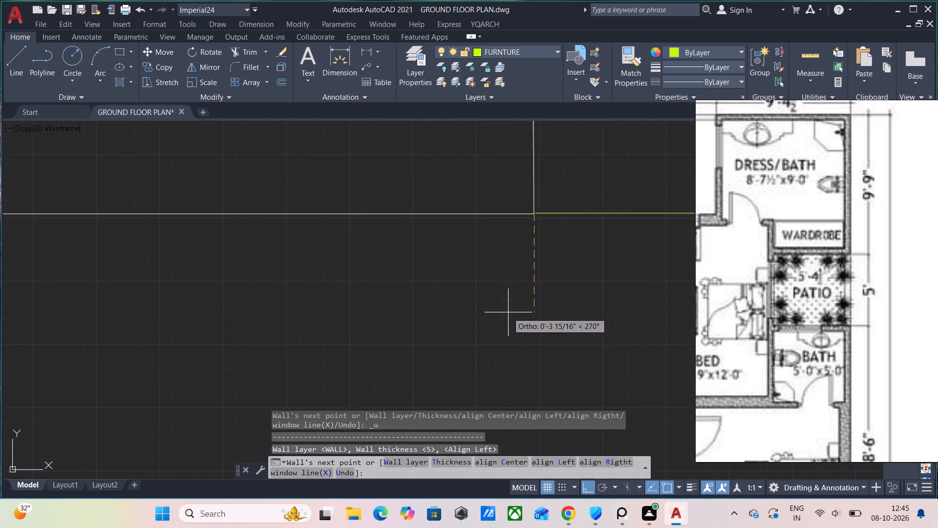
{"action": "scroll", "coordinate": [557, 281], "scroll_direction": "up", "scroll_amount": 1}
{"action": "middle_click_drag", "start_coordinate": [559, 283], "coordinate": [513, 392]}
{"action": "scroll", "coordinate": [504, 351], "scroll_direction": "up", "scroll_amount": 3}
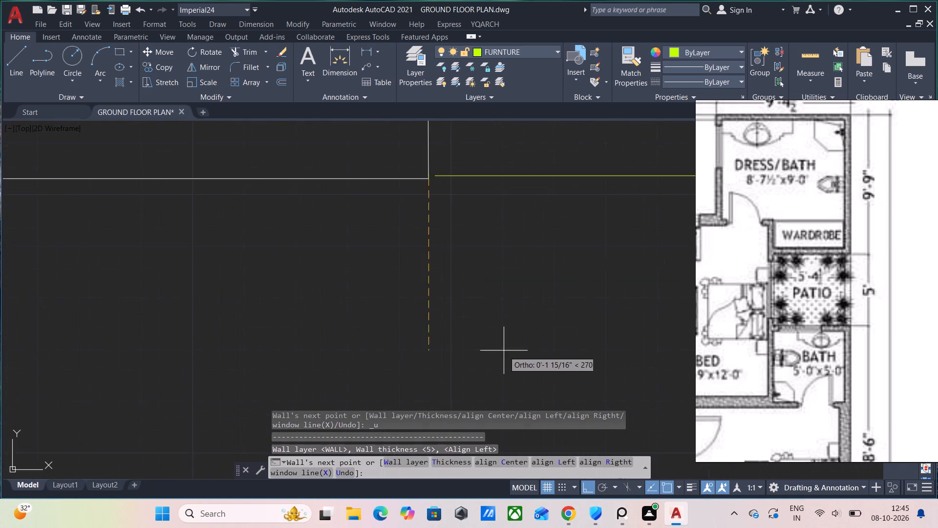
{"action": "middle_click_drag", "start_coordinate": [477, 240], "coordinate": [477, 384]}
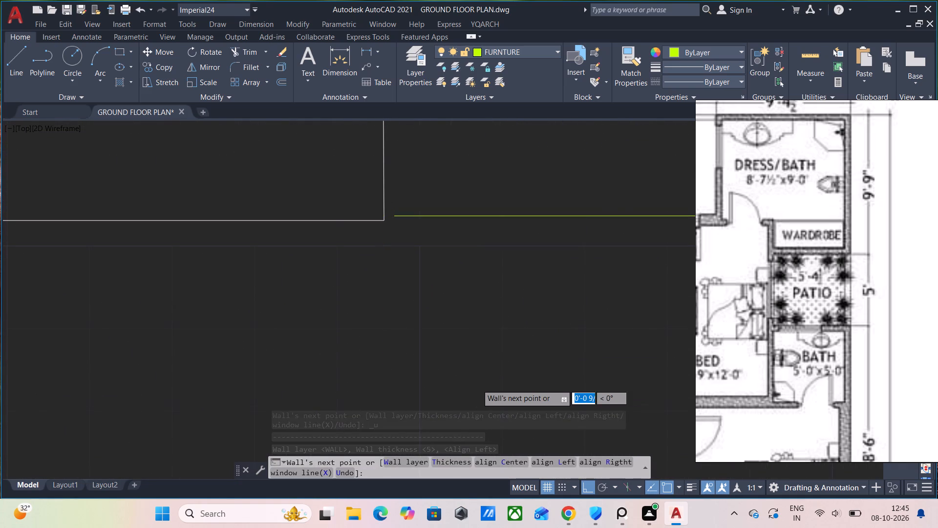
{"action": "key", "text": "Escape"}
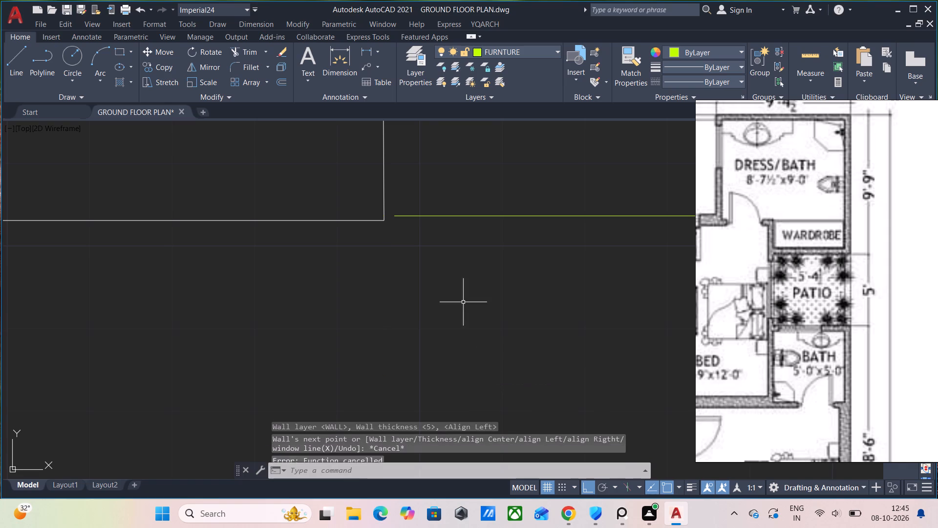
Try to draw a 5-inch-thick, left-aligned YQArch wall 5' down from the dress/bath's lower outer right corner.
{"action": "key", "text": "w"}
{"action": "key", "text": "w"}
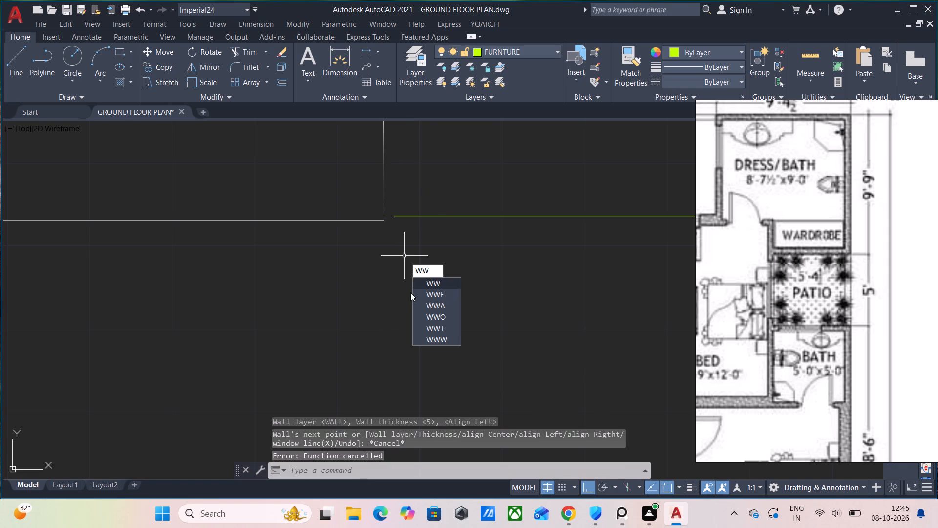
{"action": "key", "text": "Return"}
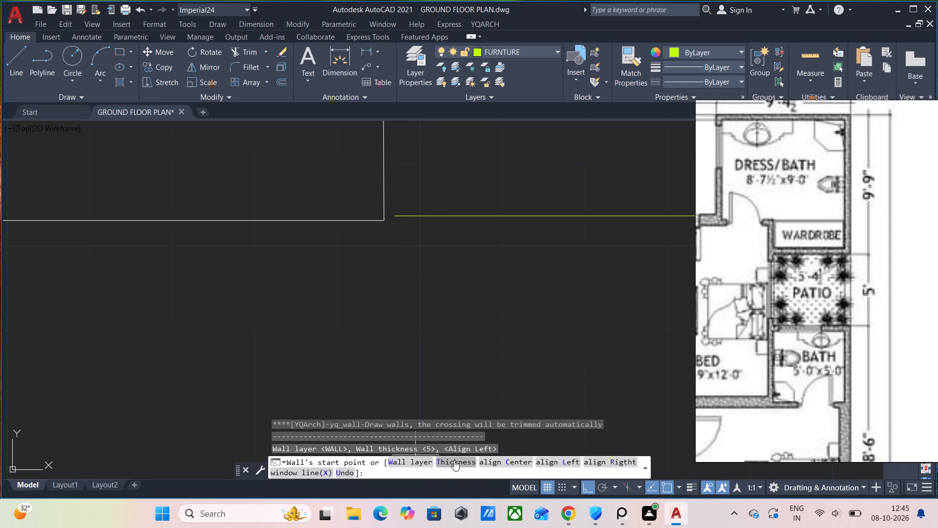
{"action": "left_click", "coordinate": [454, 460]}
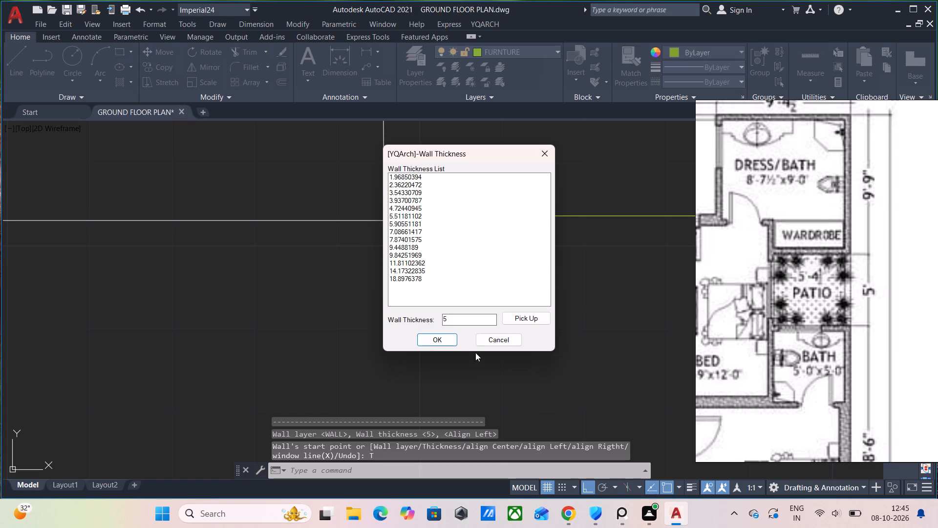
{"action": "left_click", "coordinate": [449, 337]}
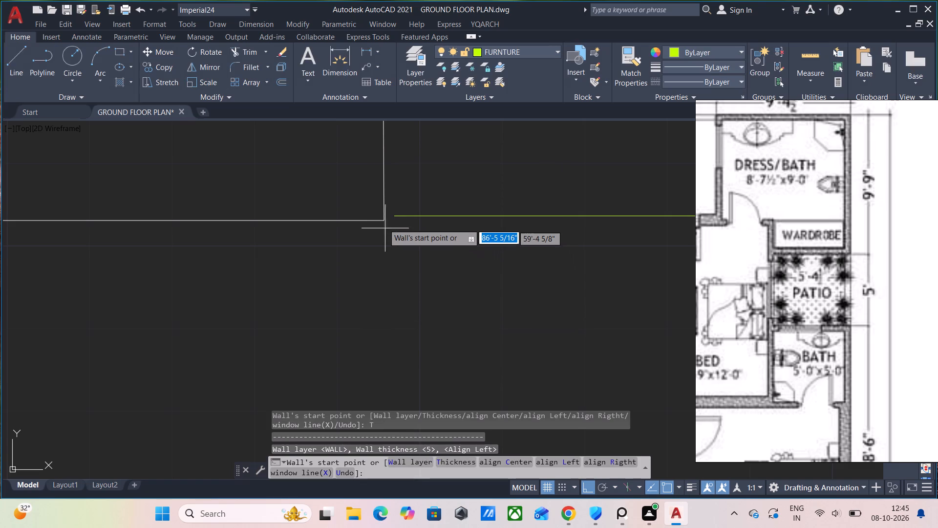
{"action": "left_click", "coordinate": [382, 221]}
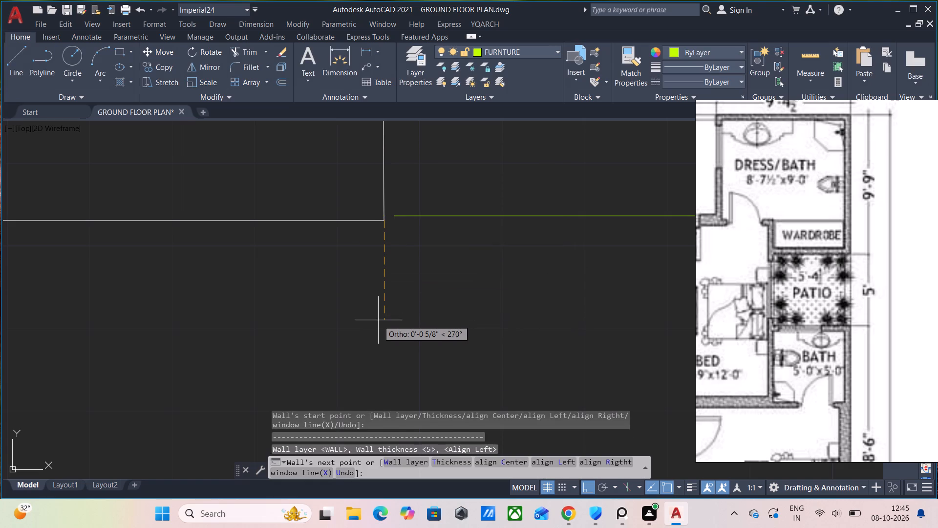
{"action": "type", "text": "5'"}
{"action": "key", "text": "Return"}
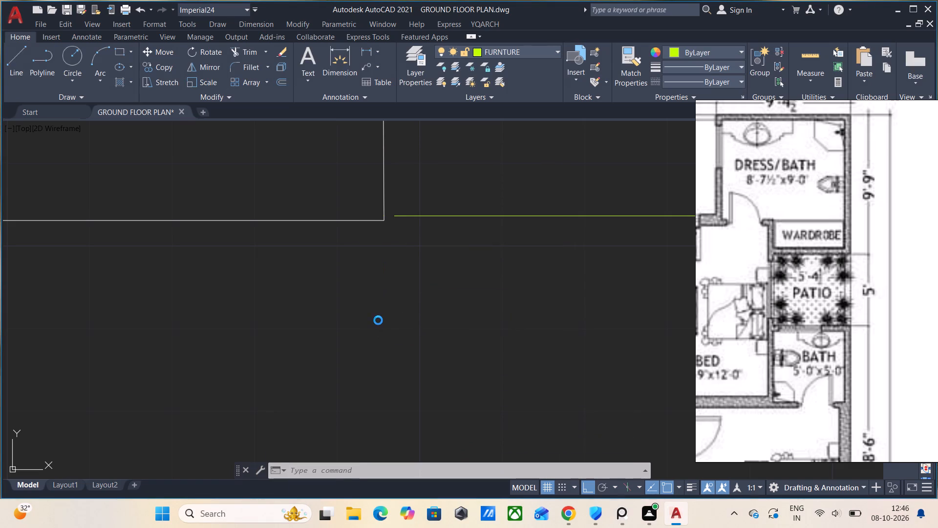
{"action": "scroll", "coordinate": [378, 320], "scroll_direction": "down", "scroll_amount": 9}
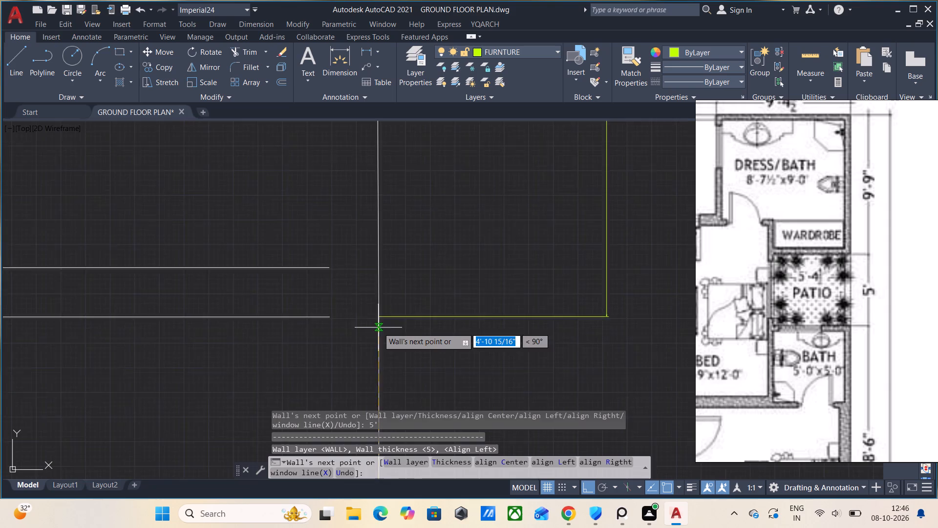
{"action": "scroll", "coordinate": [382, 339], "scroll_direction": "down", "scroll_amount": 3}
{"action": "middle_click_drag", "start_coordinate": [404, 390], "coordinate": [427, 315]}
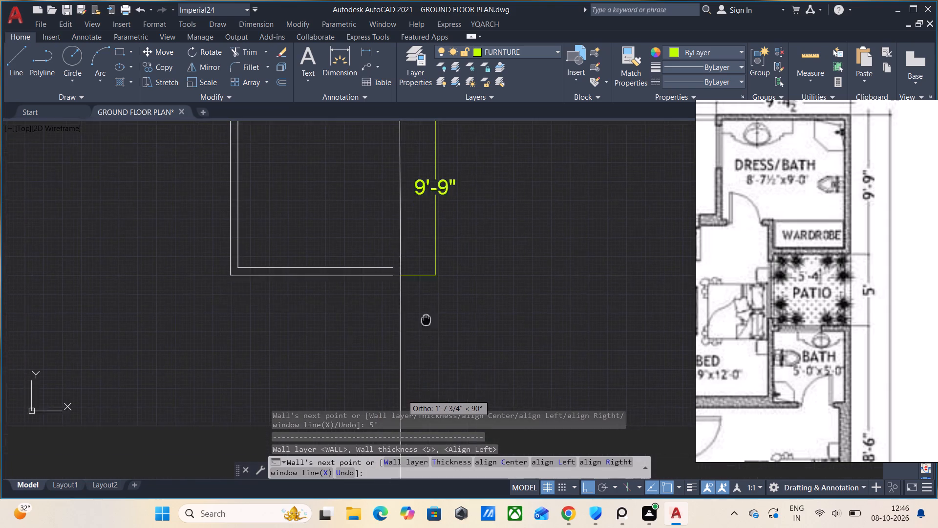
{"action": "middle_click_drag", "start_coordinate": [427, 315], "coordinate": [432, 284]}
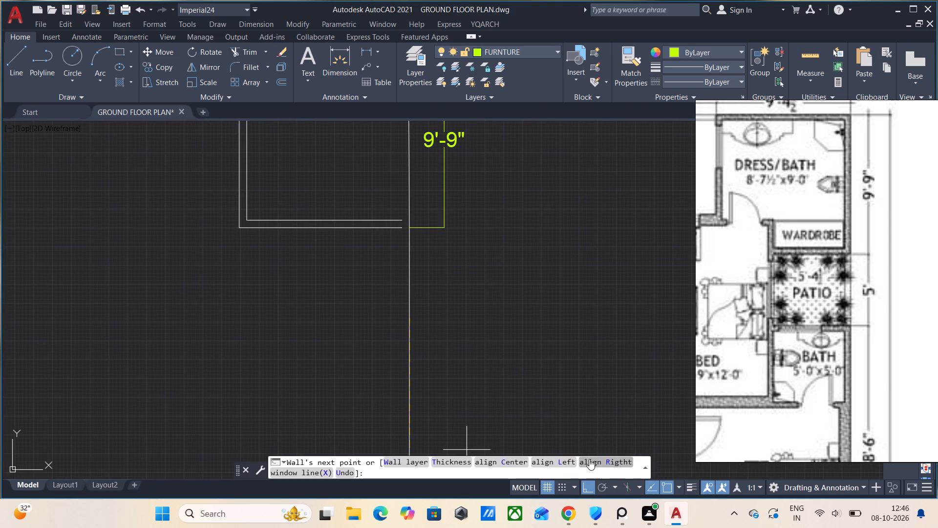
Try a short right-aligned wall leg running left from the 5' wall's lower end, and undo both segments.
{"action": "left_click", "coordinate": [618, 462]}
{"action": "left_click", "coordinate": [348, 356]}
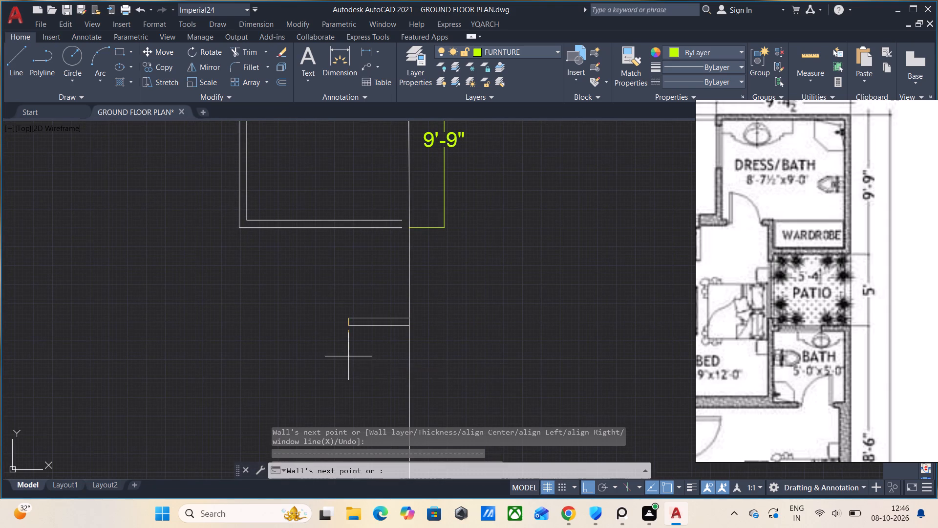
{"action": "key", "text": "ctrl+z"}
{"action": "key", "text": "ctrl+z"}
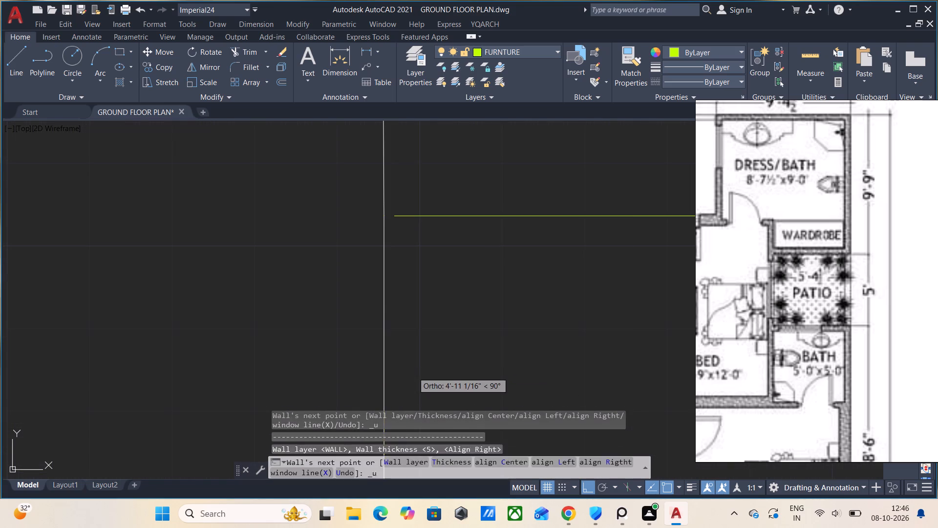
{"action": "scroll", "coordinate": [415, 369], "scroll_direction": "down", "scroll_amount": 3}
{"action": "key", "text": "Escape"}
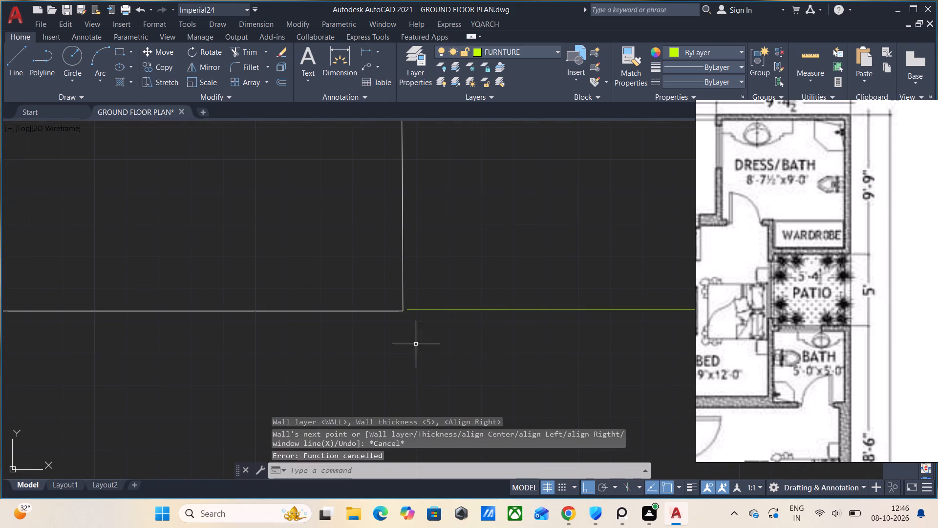
Delete the 9'-9" dimension beside the dress/bath's outer right wall.
{"action": "scroll", "coordinate": [417, 342], "scroll_direction": "down", "scroll_amount": 8}
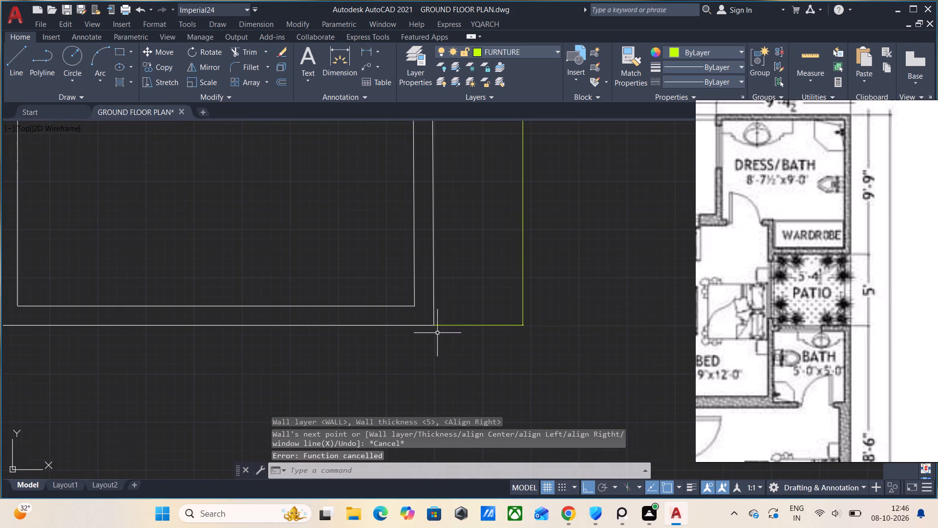
{"action": "middle_click_drag", "start_coordinate": [427, 354], "coordinate": [452, 303]}
{"action": "left_click", "coordinate": [507, 274]}
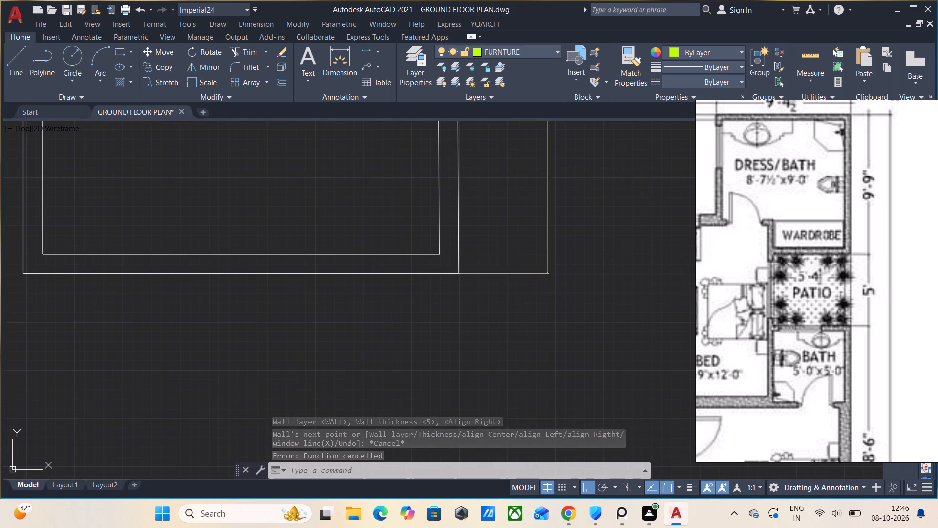
{"action": "key", "text": "Delete"}
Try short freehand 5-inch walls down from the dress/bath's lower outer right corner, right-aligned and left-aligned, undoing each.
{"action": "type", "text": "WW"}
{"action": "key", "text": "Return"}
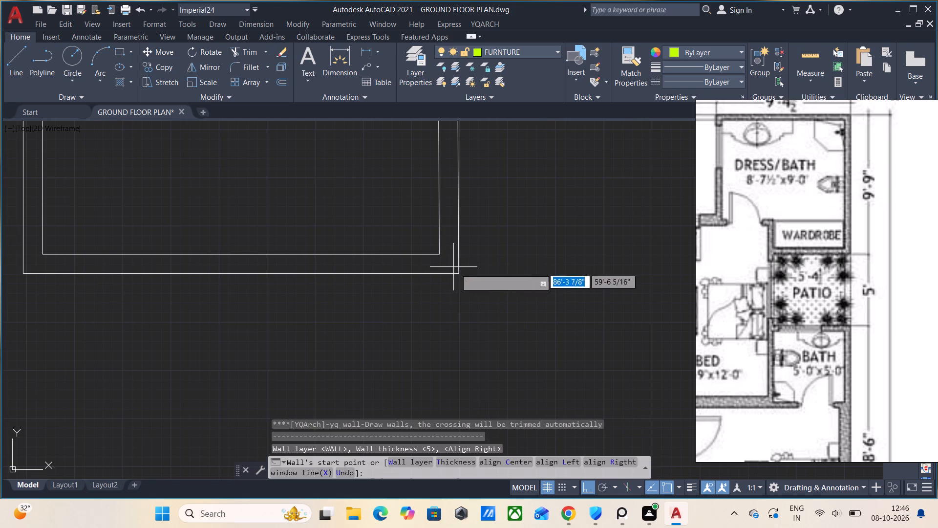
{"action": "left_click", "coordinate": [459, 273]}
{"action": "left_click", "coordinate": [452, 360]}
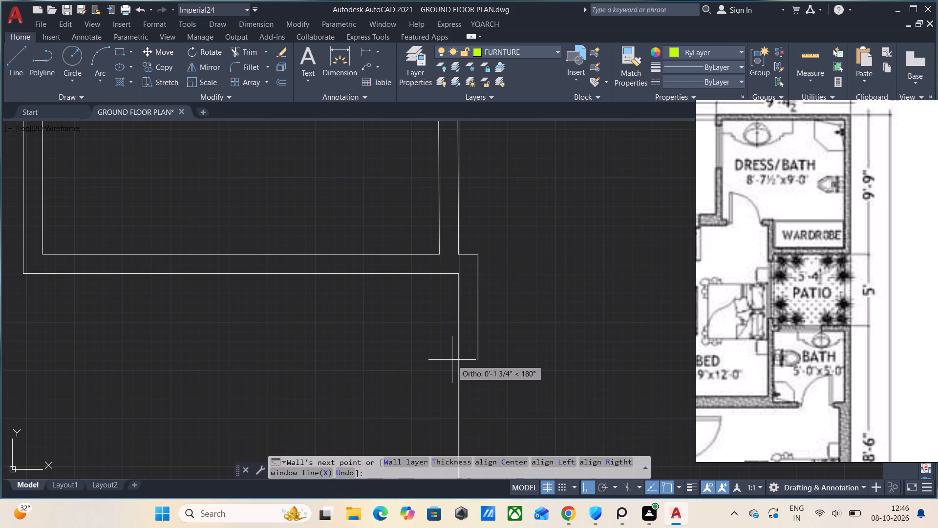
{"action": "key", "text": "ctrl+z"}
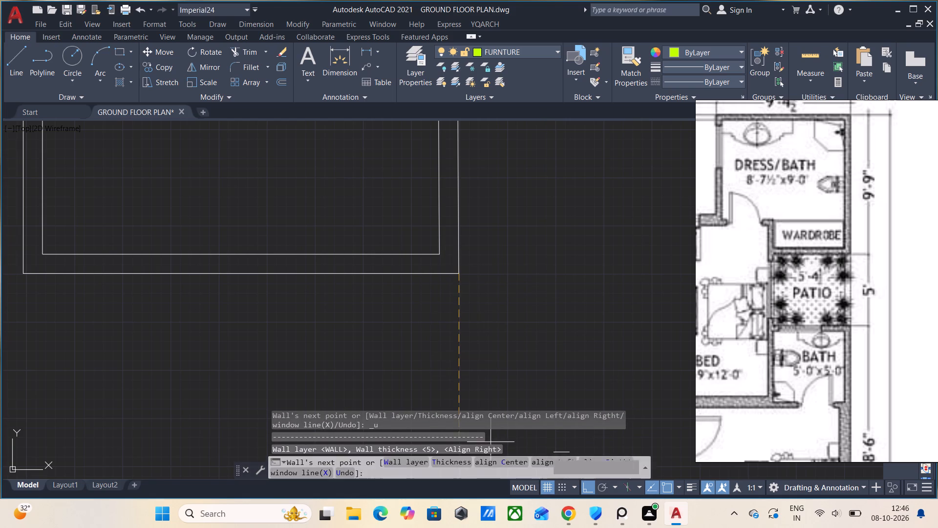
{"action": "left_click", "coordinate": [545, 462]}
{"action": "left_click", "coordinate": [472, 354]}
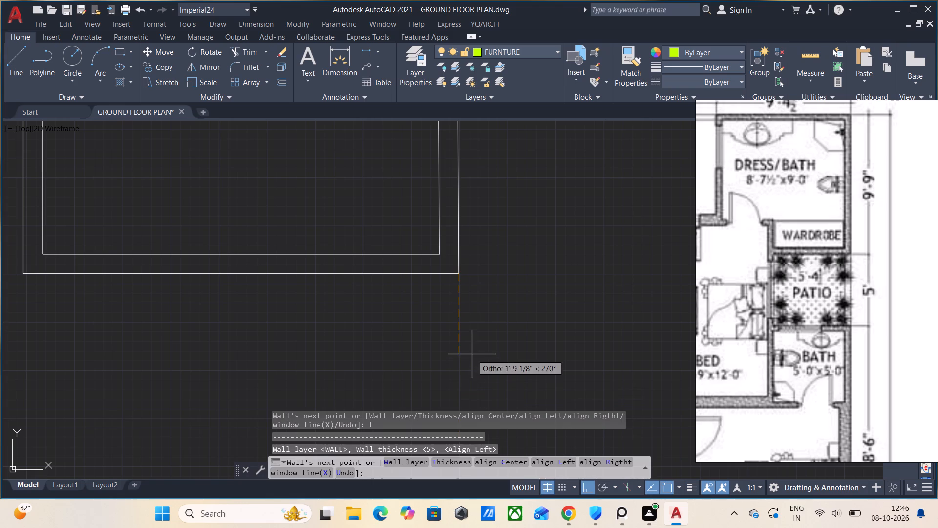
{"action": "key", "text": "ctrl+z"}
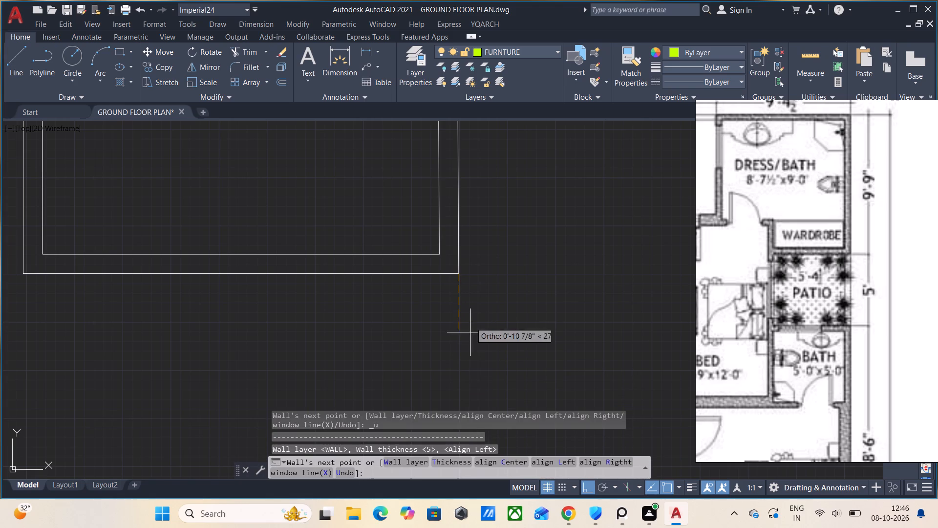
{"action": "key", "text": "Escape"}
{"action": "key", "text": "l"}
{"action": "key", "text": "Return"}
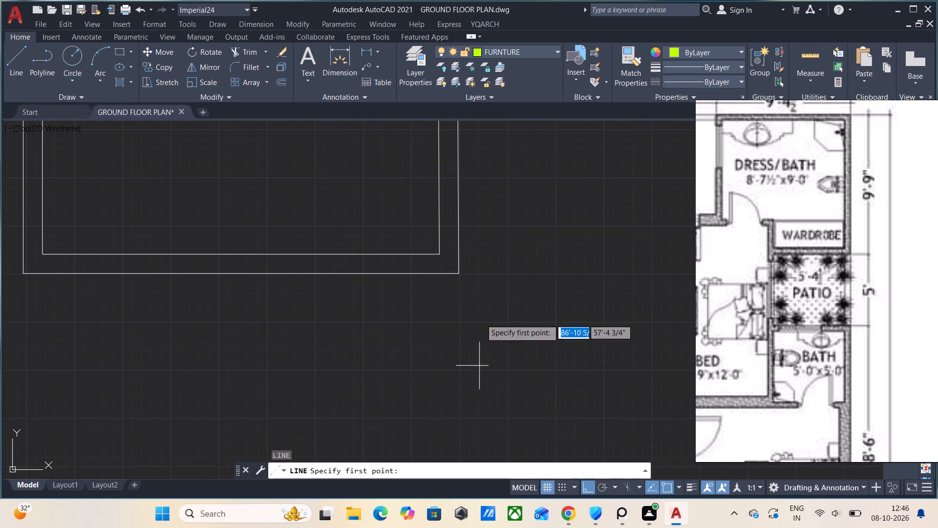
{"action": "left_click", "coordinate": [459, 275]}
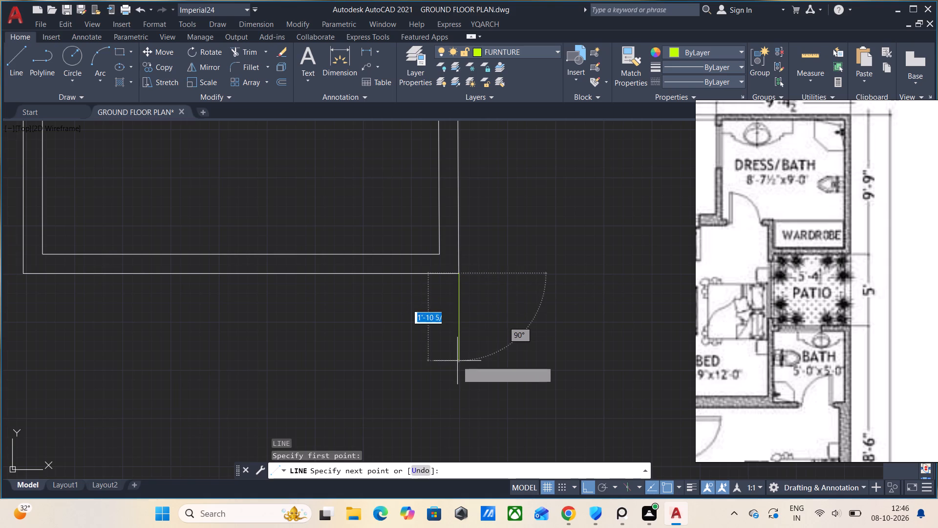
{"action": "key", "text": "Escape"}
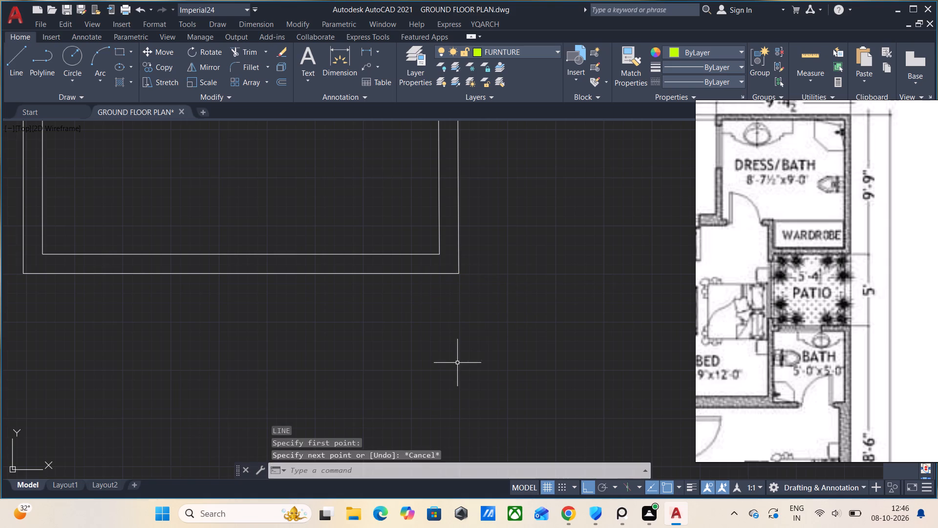
Make WALL the current layer.
{"action": "left_click", "coordinate": [413, 60]}
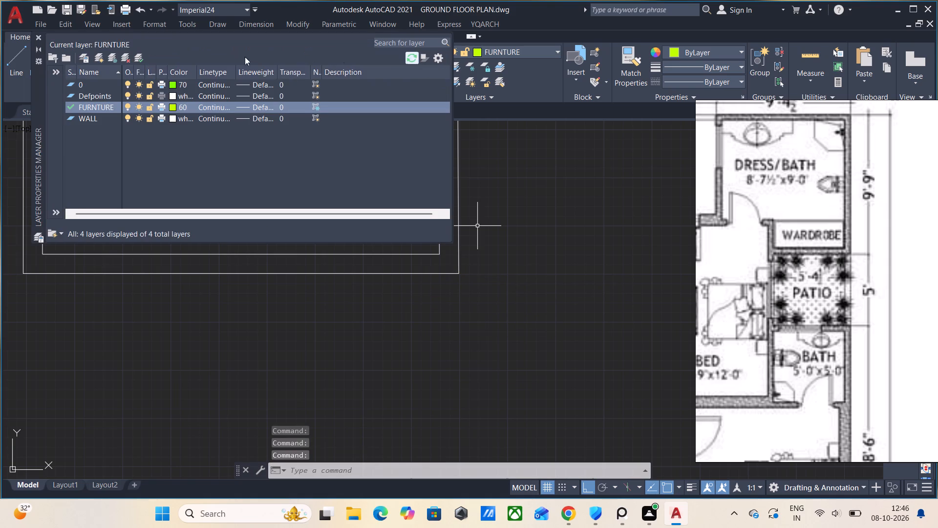
{"action": "left_click", "coordinate": [99, 121]}
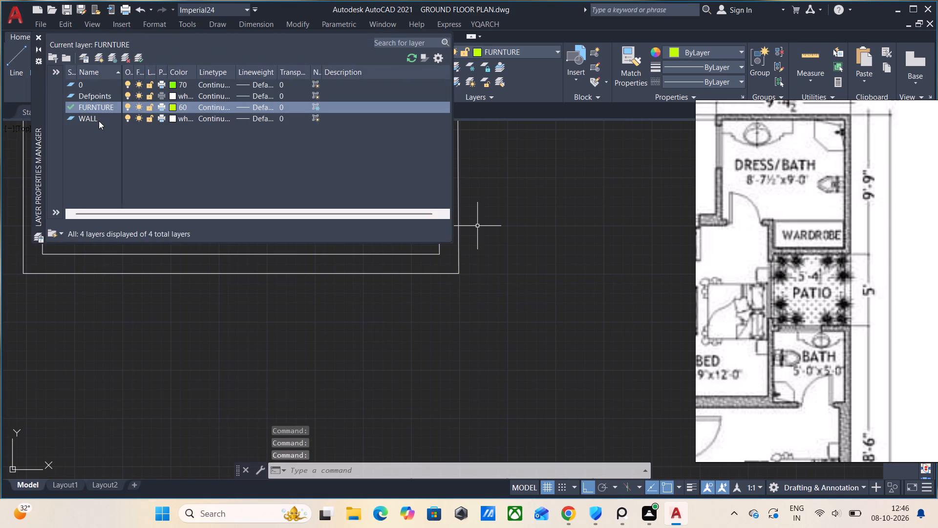
{"action": "left_click", "coordinate": [137, 53]}
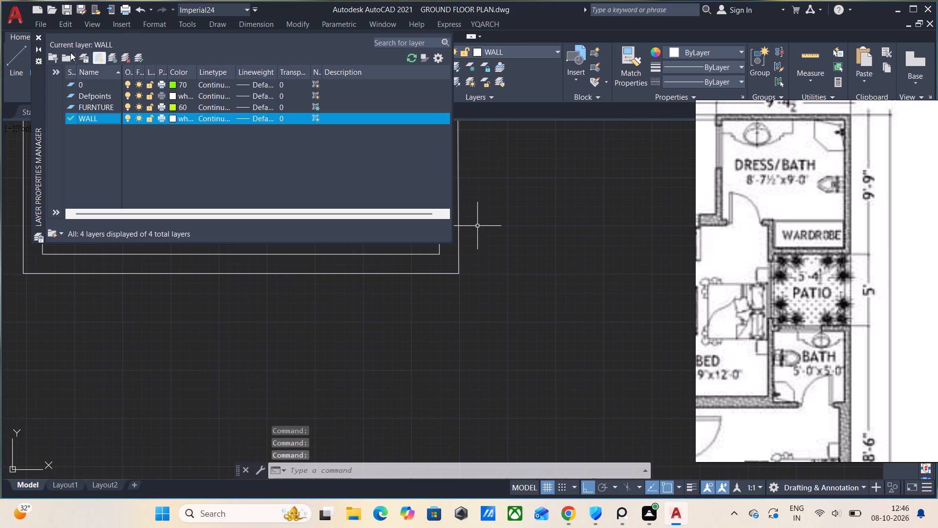
{"action": "left_click", "coordinate": [37, 35]}
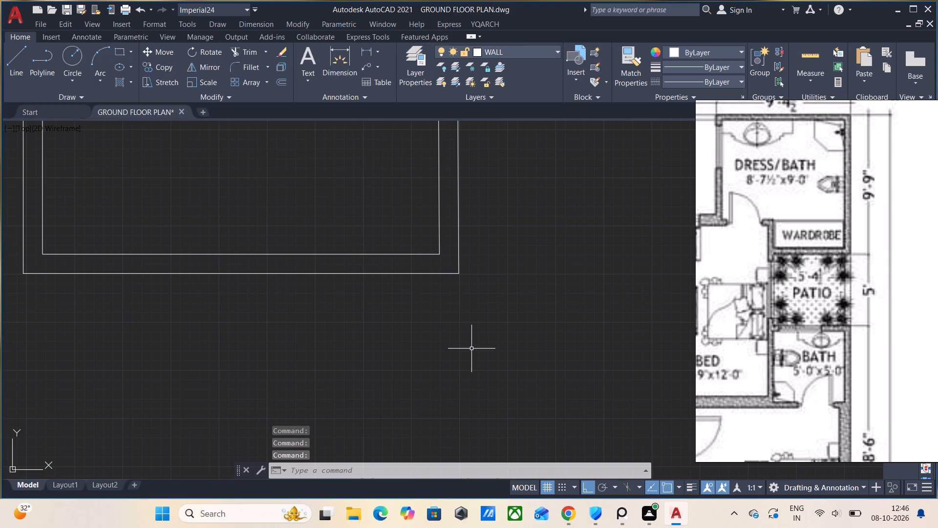
Draw the patio's right outer wall line 5' down from the dress/bath's lower outer right corner, extended by a further 5".
{"action": "key", "text": "l"}
{"action": "key", "text": "Return"}
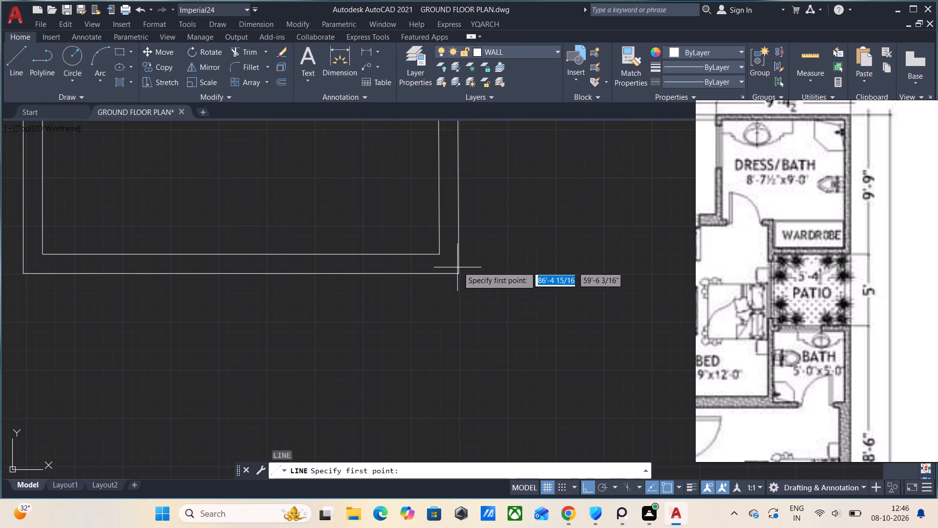
{"action": "left_click", "coordinate": [456, 274]}
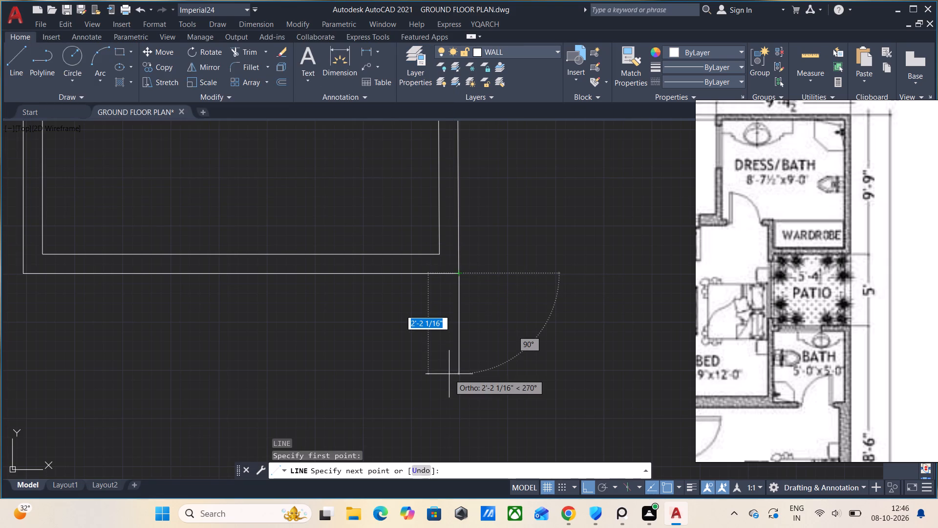
{"action": "type", "text": "5'"}
{"action": "key", "text": "Return"}
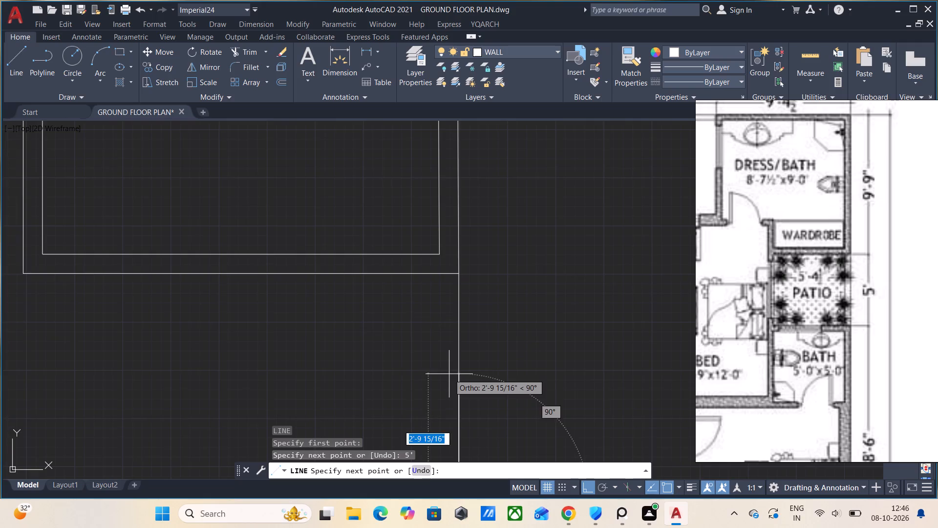
{"action": "scroll", "coordinate": [449, 374], "scroll_direction": "down", "scroll_amount": 3}
{"action": "scroll", "coordinate": [483, 427], "scroll_direction": "up", "scroll_amount": 1}
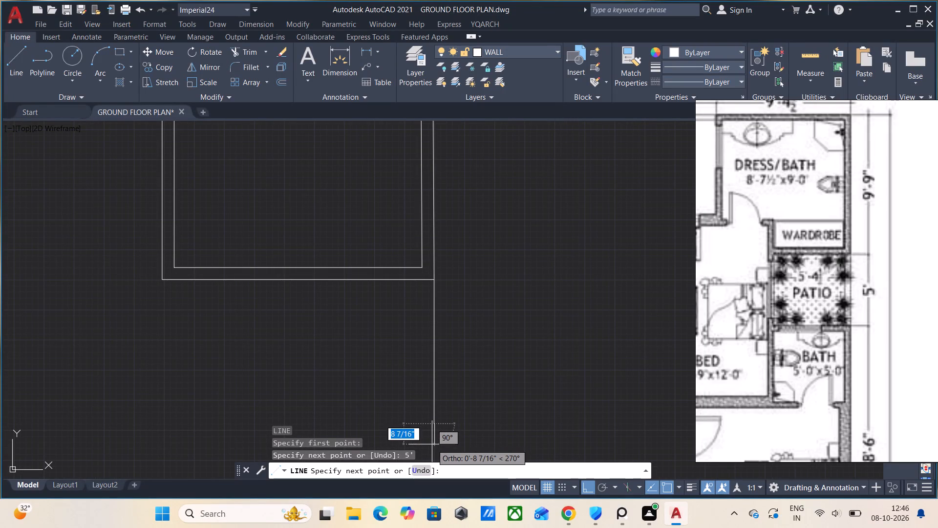
{"action": "key", "text": "5"}
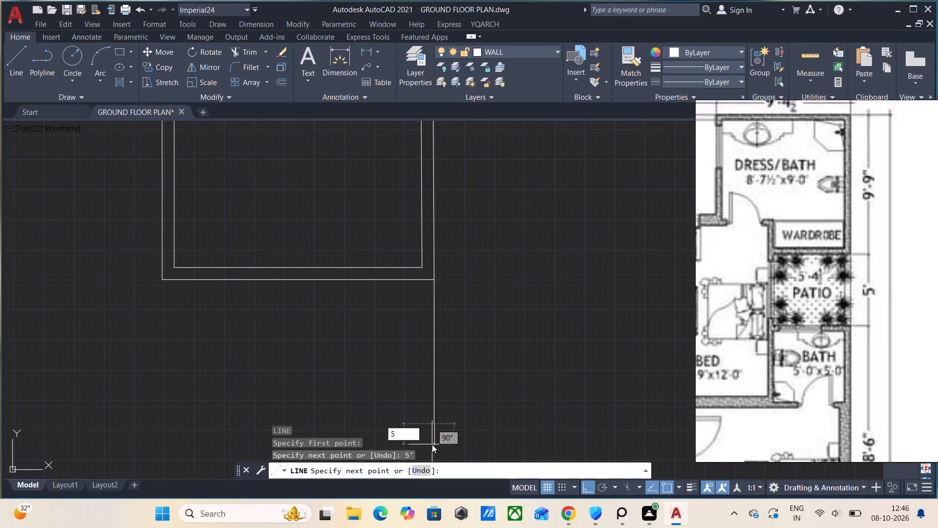
{"action": "key", "text": "shift+quotedbl"}
{"action": "key", "text": "Return"}
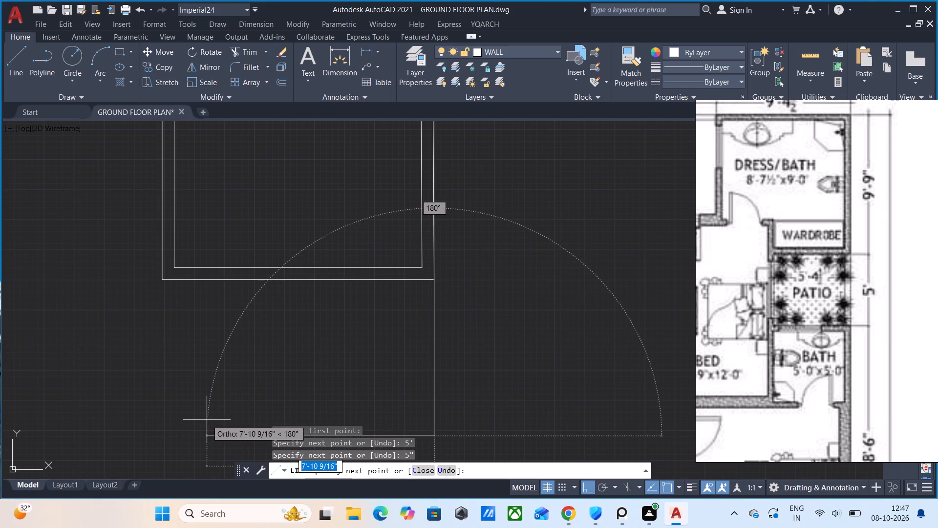
Continue the patio outline with 4' and 5" segments leftward, and a 5'5" line up to the dress/bath's bottom wall.
{"action": "key", "text": "4"}
{"action": "key", "text": "apostrophe"}
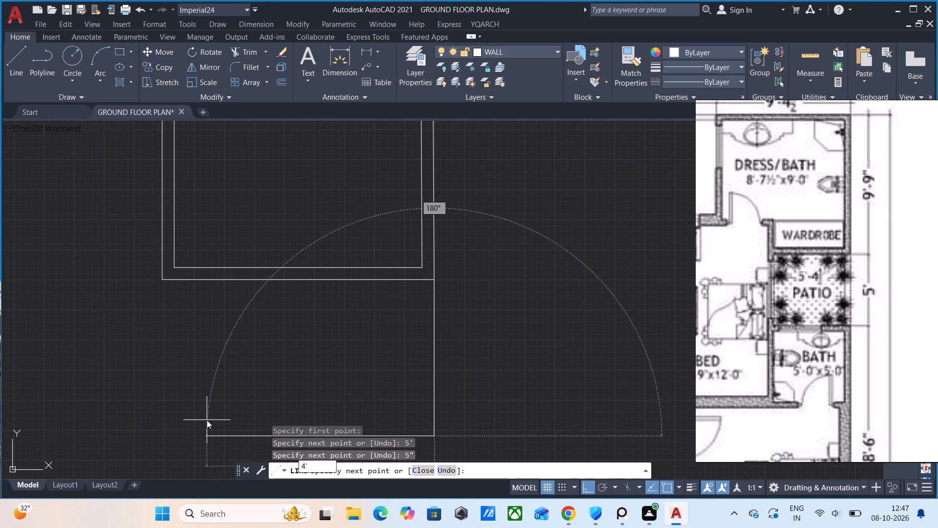
{"action": "key", "text": "Return"}
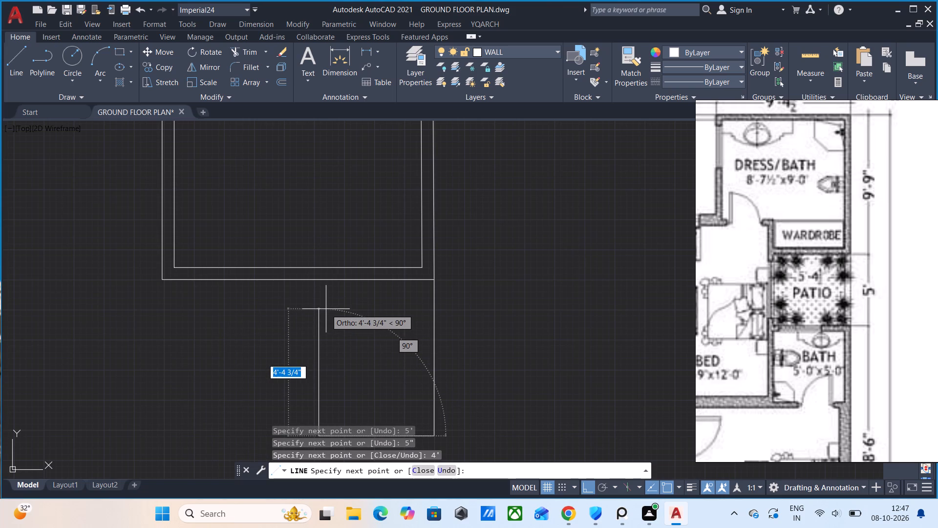
{"action": "middle_click_drag", "start_coordinate": [324, 350], "coordinate": [356, 286]}
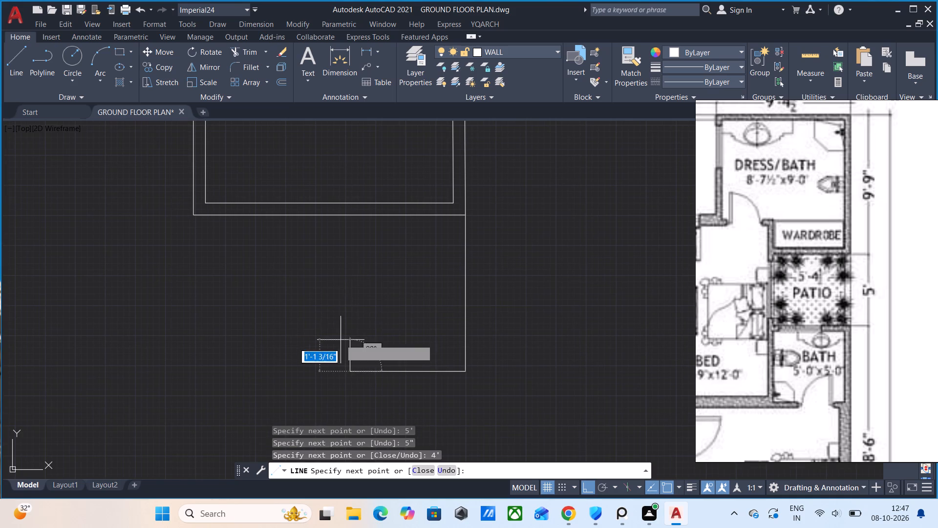
{"action": "type", "text": "5\""}
{"action": "key", "text": "Return"}
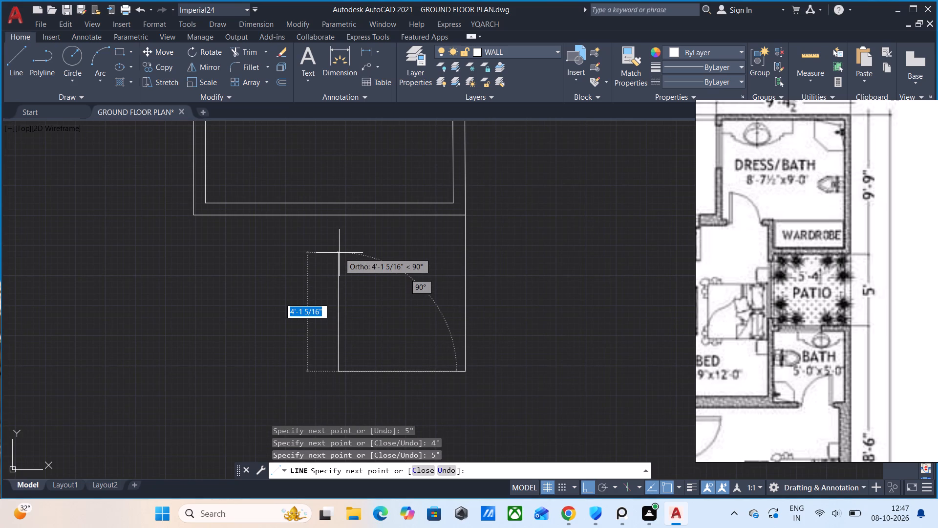
{"action": "key", "text": "5"}
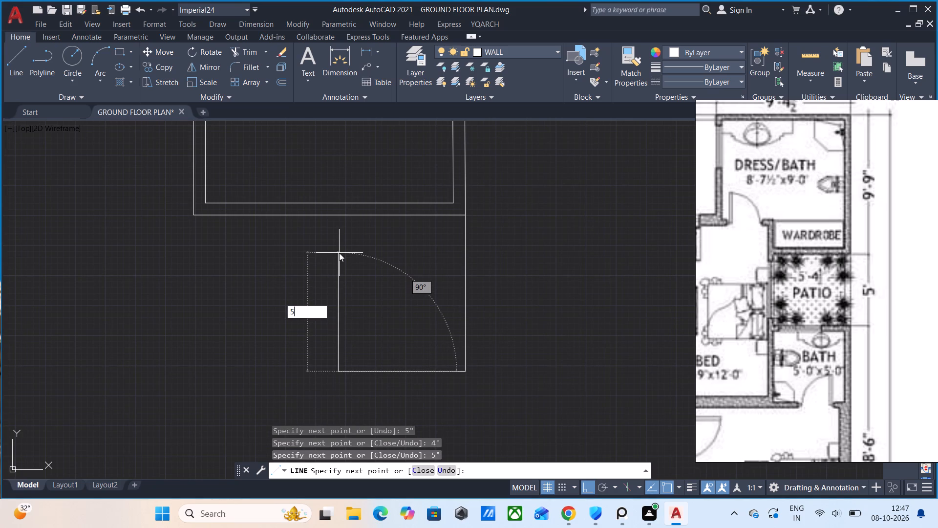
{"action": "key", "text": "apostrophe"}
{"action": "type", "text": "5\""}
{"action": "key", "text": "Return"}
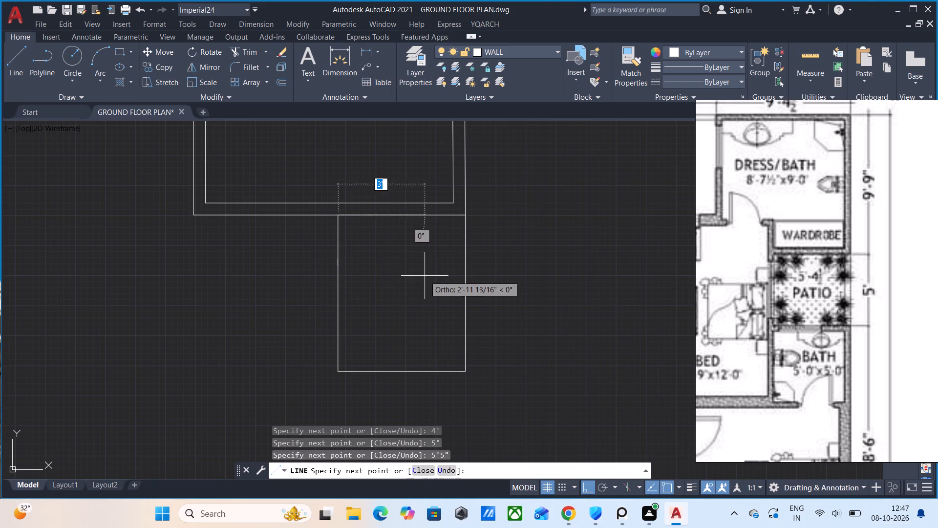
{"action": "key", "text": "Escape"}
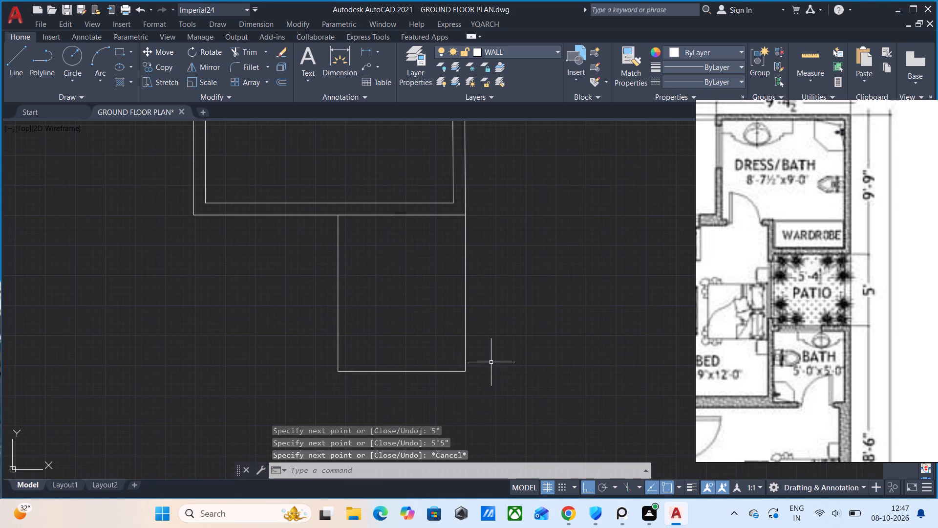
Join the patio outline's lines into one polyline.
{"action": "left_click", "coordinate": [502, 396]}
{"action": "left_click", "coordinate": [293, 340]}
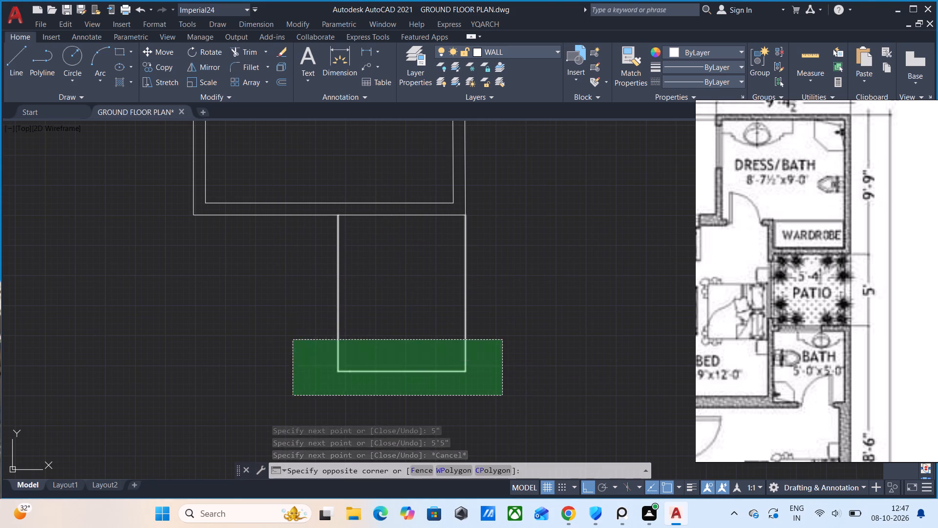
{"action": "key", "text": "j"}
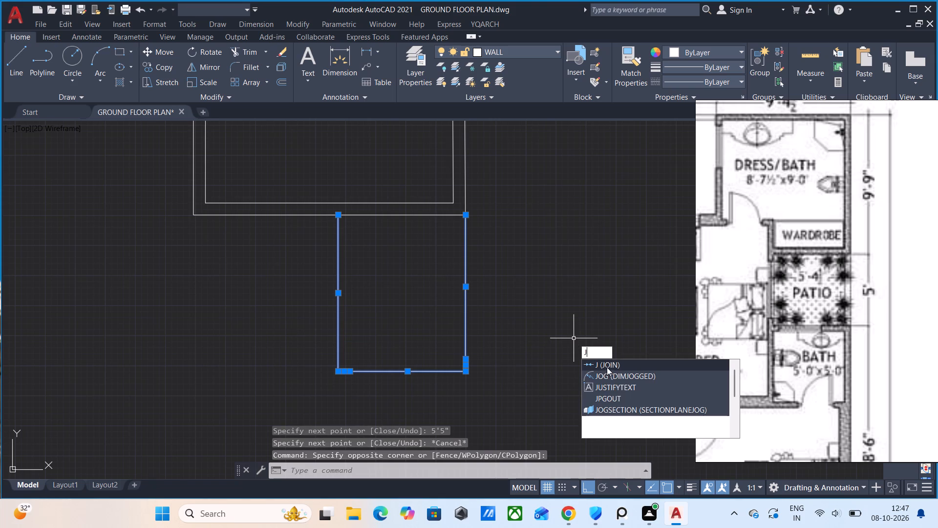
{"action": "left_click", "coordinate": [610, 361]}
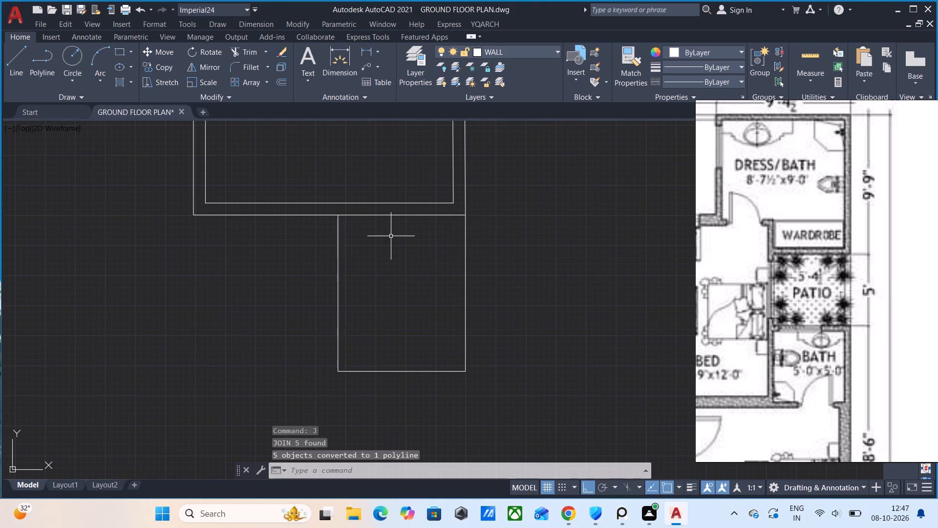
{"action": "left_click", "coordinate": [396, 216]}
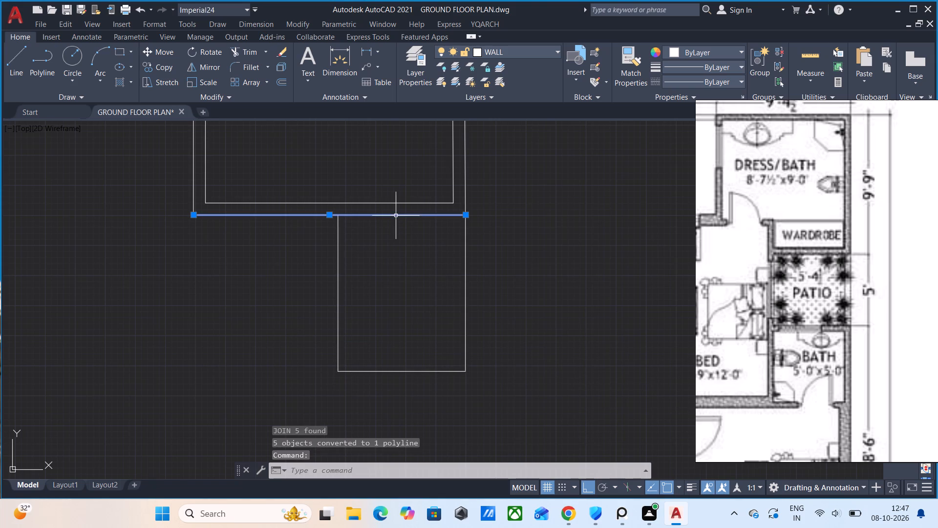
{"action": "key", "text": "Escape"}
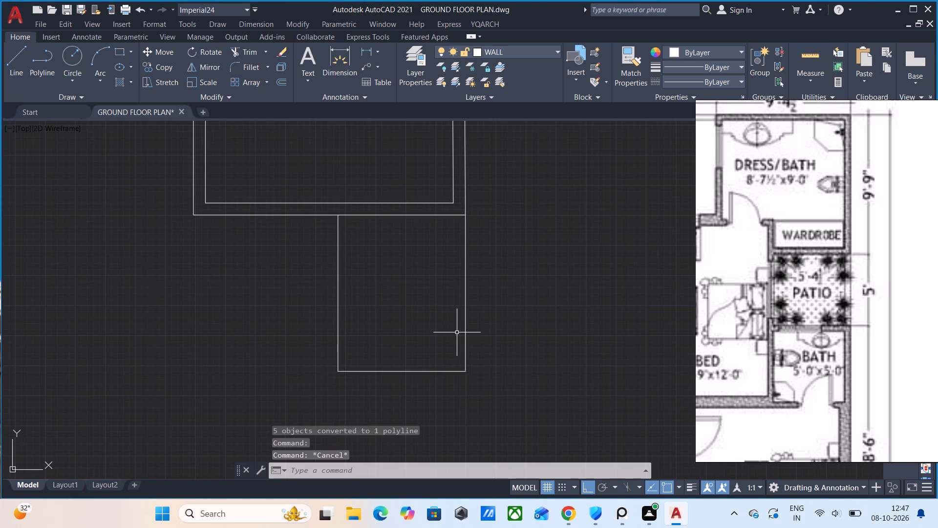
Offset the patio polyline 5" inward and the dress/bath's bottom outer wall line 5" downward into the patio.
{"action": "key", "text": "o"}
{"action": "key", "text": "f"}
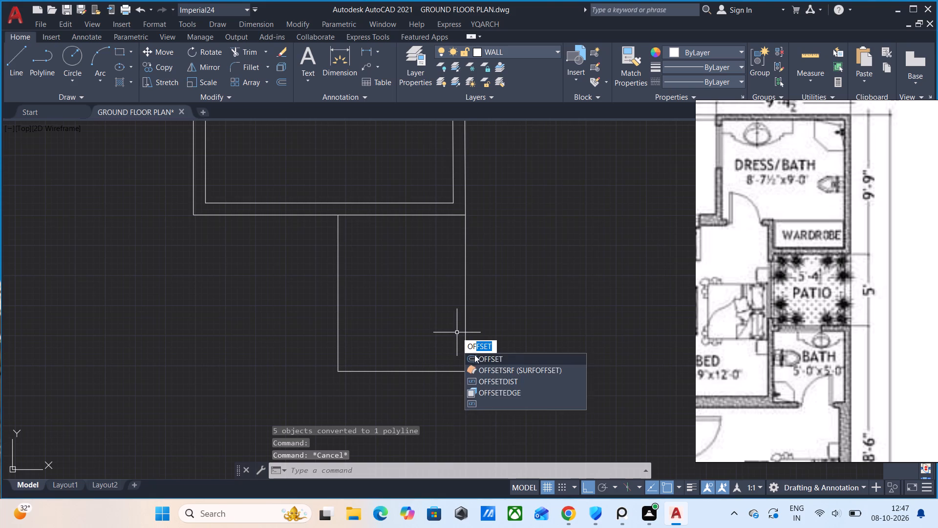
{"action": "left_click", "coordinate": [480, 357]}
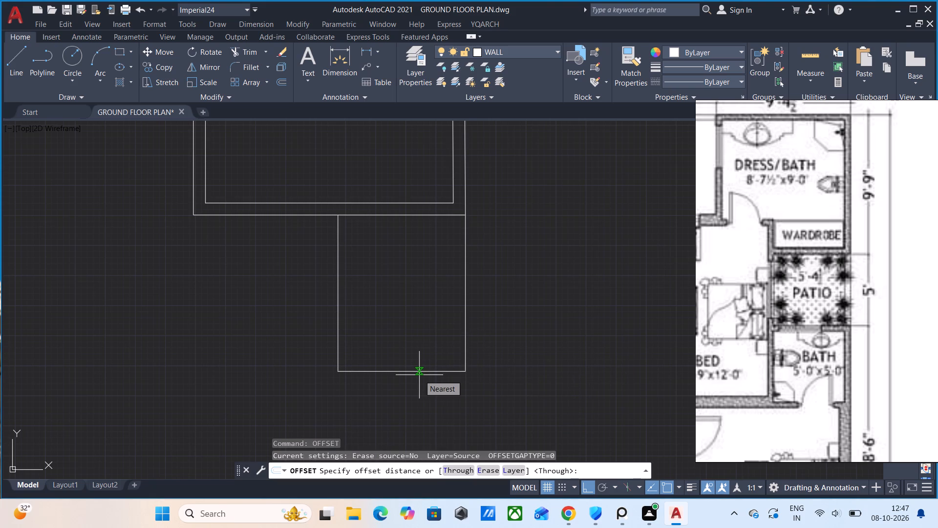
{"action": "key", "text": "5"}
{"action": "key", "text": "Return"}
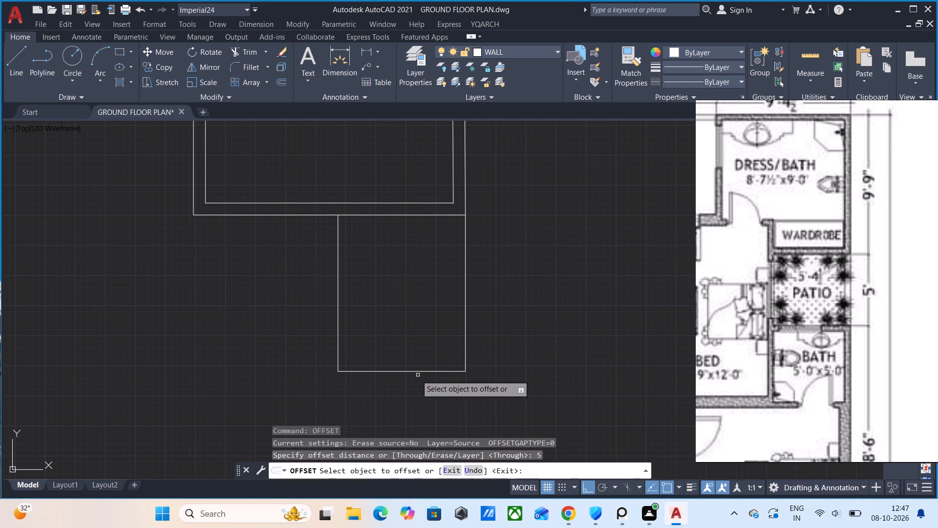
{"action": "left_click", "coordinate": [412, 373]}
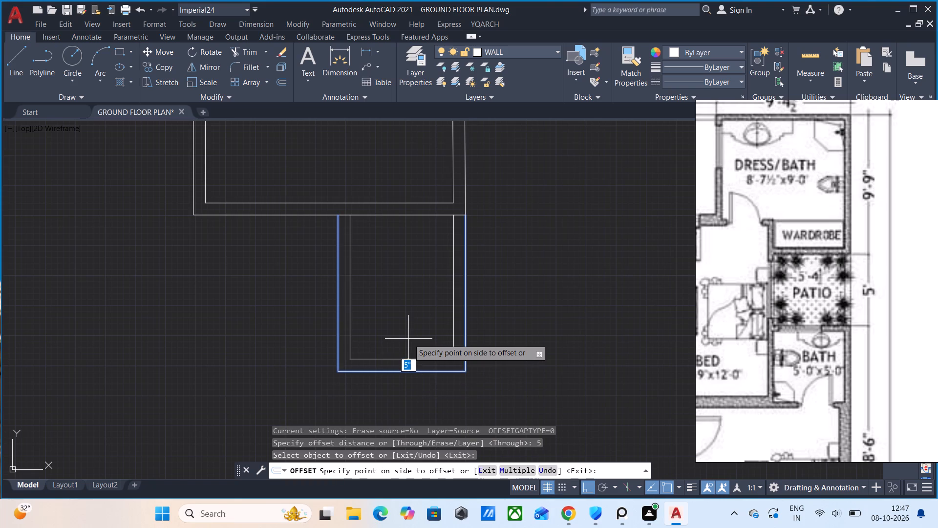
{"action": "left_click", "coordinate": [408, 339]}
{"action": "left_click", "coordinate": [400, 215]}
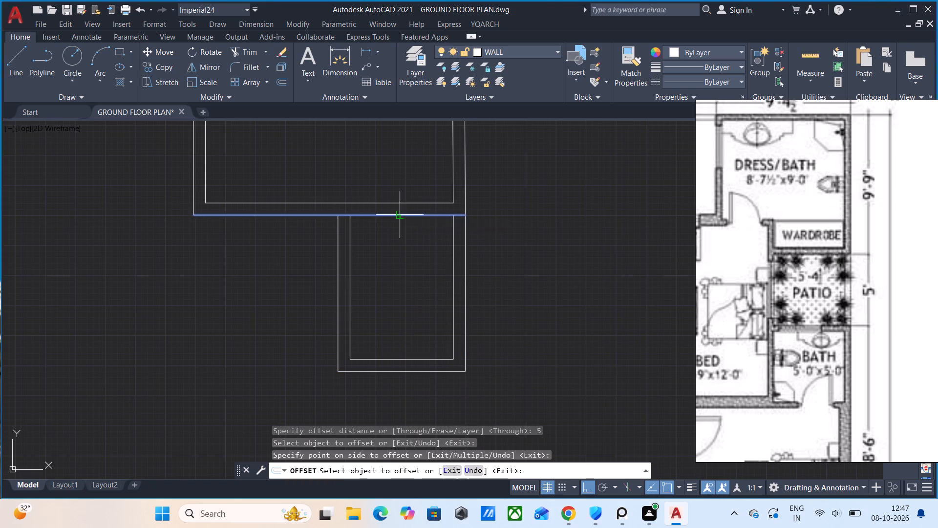
{"action": "left_click", "coordinate": [396, 237]}
{"action": "key", "text": "Escape"}
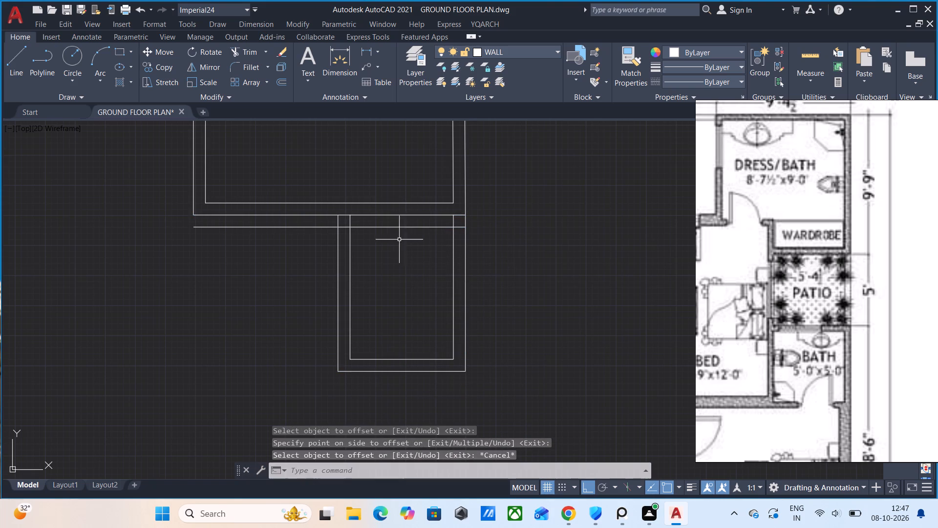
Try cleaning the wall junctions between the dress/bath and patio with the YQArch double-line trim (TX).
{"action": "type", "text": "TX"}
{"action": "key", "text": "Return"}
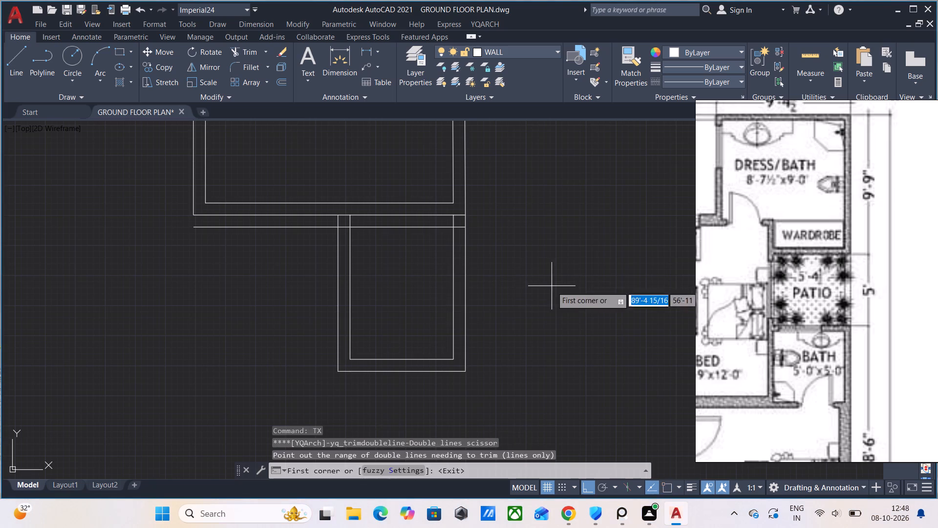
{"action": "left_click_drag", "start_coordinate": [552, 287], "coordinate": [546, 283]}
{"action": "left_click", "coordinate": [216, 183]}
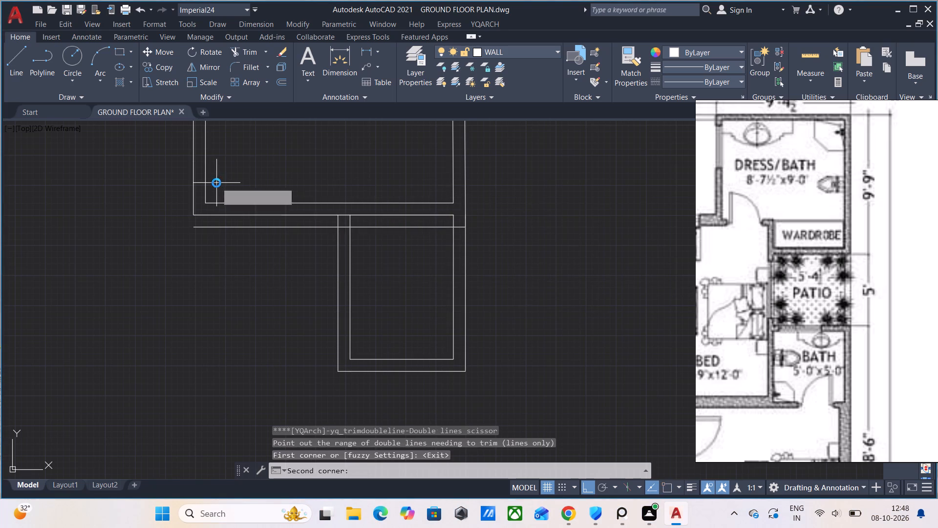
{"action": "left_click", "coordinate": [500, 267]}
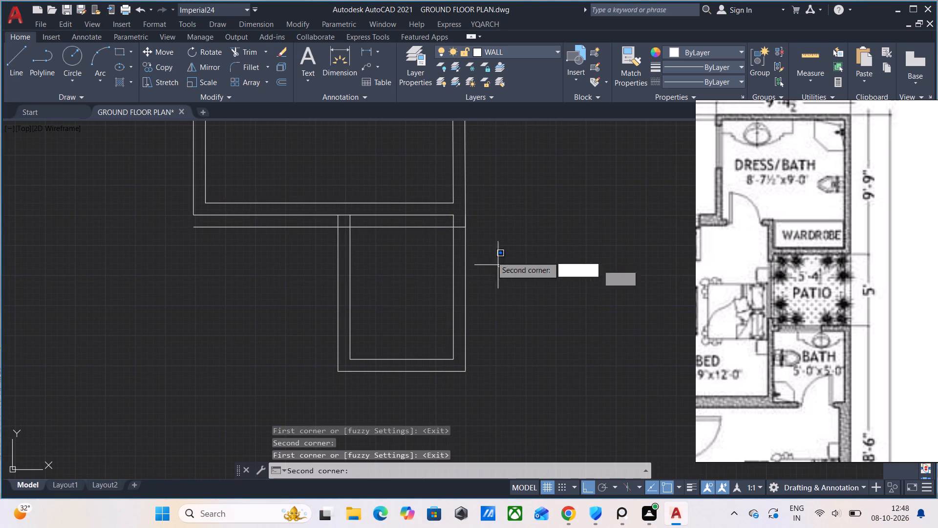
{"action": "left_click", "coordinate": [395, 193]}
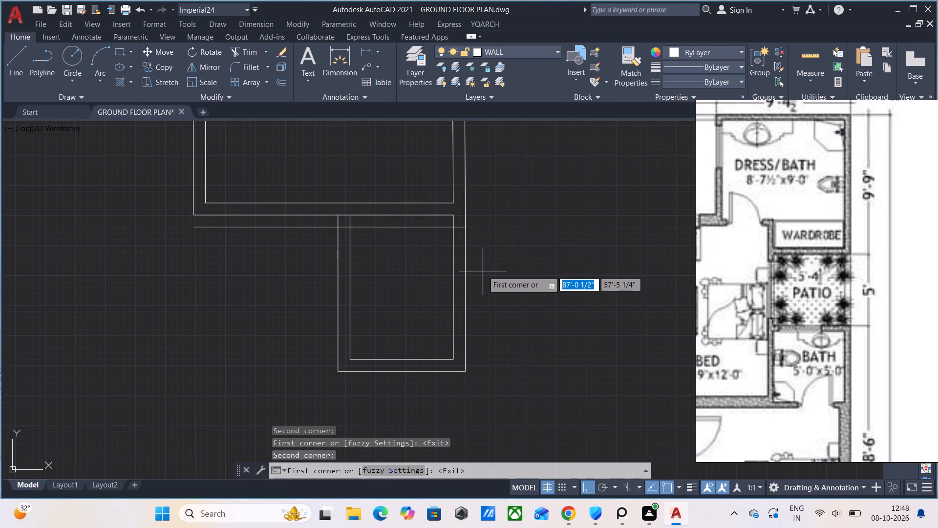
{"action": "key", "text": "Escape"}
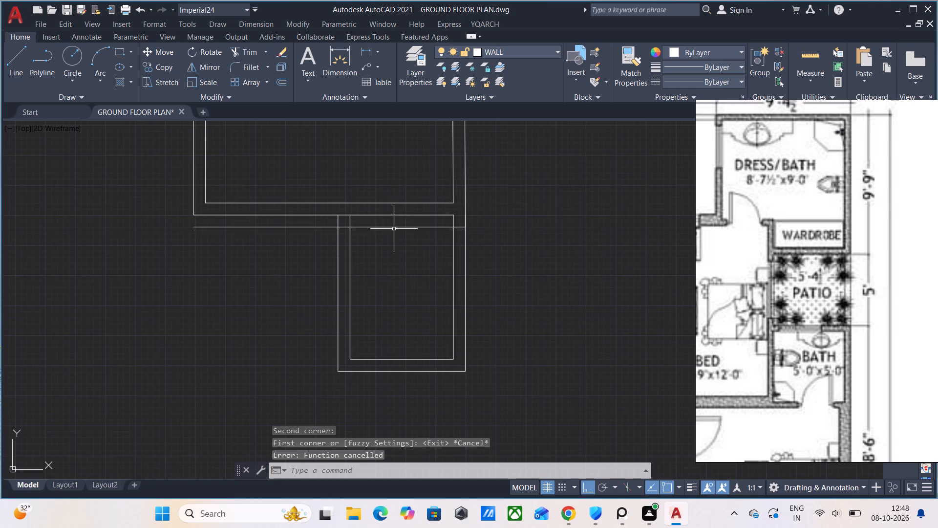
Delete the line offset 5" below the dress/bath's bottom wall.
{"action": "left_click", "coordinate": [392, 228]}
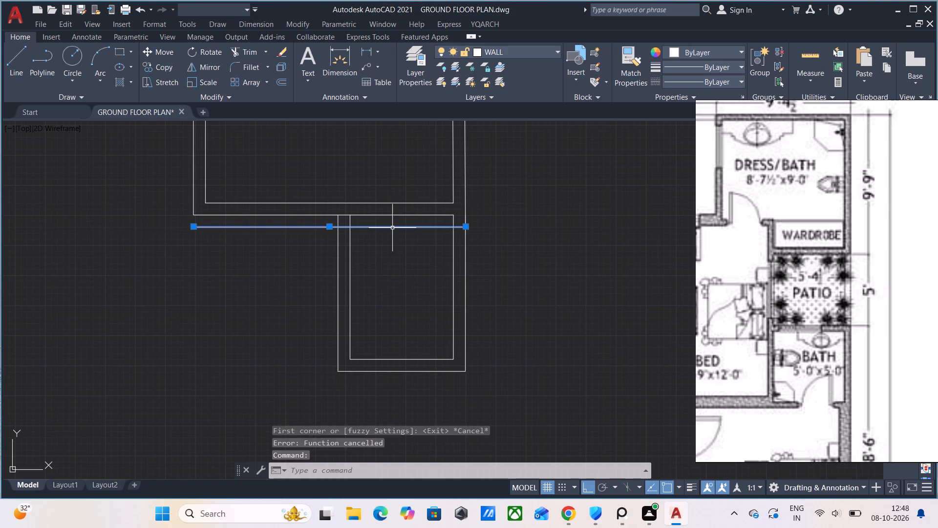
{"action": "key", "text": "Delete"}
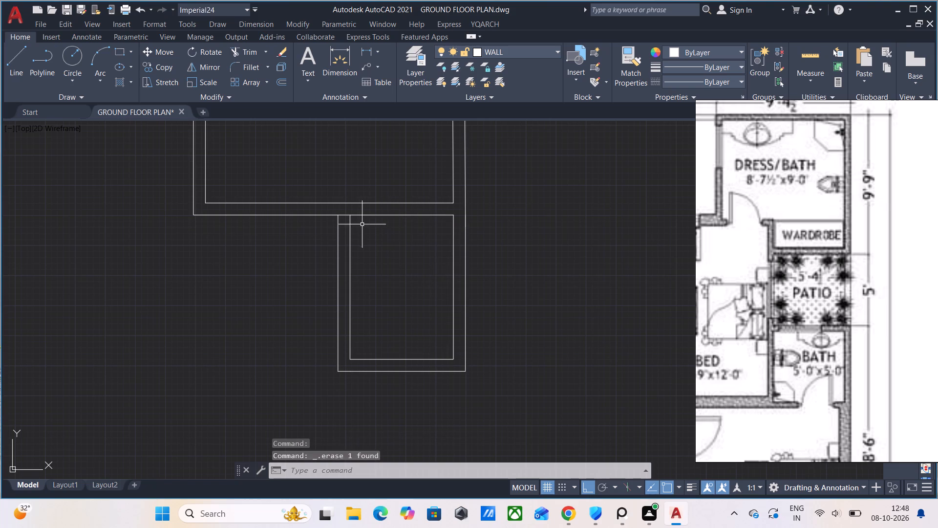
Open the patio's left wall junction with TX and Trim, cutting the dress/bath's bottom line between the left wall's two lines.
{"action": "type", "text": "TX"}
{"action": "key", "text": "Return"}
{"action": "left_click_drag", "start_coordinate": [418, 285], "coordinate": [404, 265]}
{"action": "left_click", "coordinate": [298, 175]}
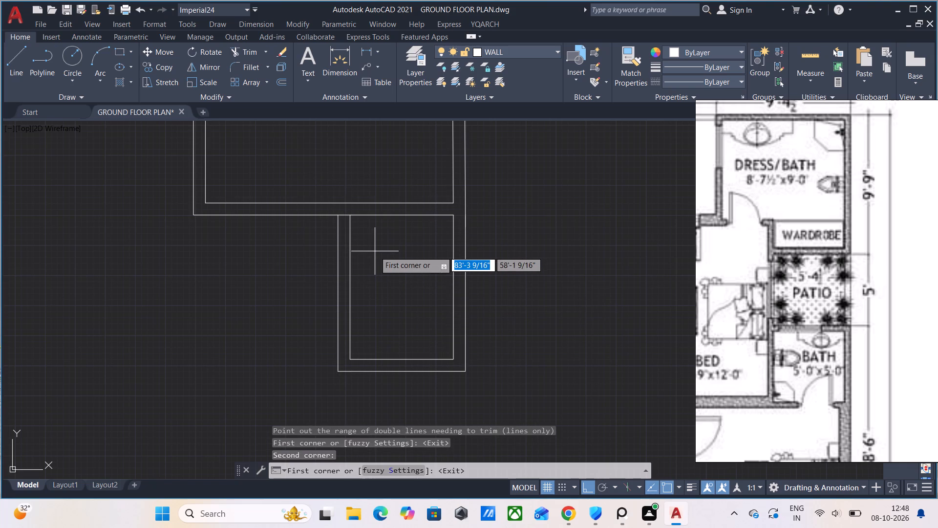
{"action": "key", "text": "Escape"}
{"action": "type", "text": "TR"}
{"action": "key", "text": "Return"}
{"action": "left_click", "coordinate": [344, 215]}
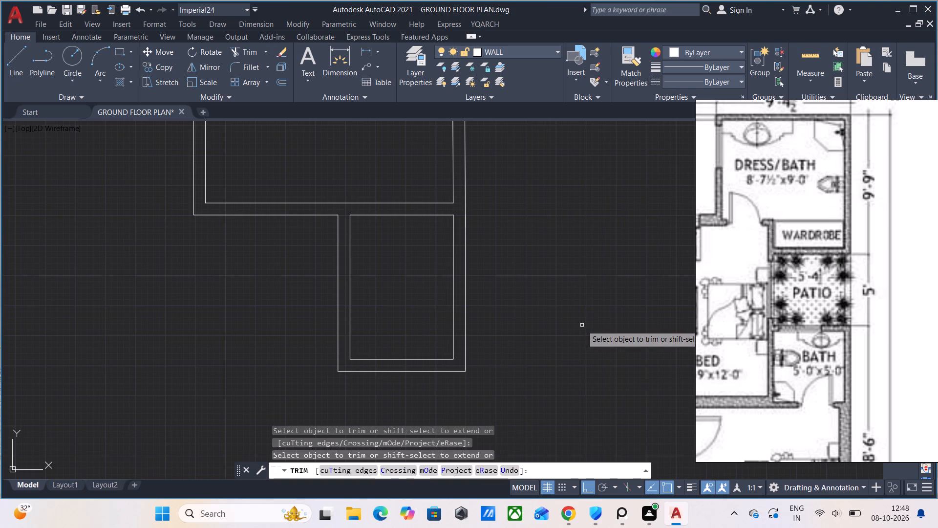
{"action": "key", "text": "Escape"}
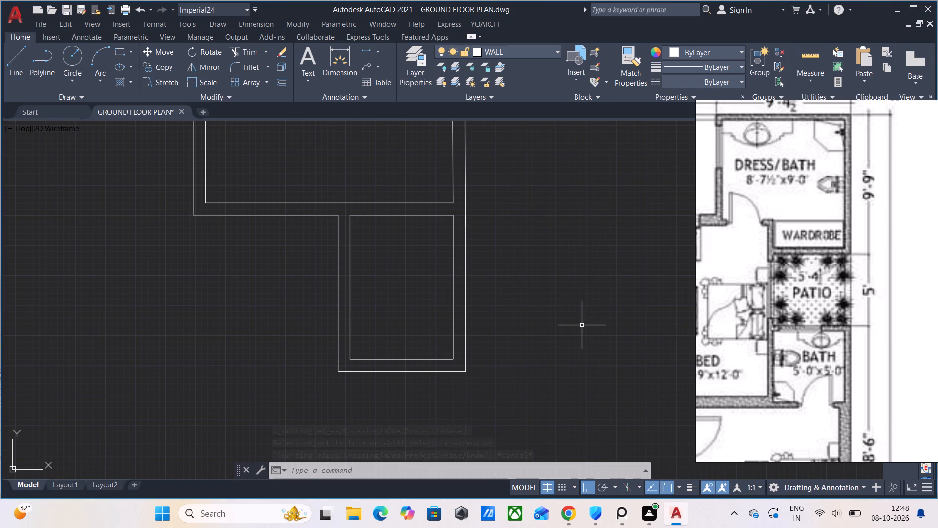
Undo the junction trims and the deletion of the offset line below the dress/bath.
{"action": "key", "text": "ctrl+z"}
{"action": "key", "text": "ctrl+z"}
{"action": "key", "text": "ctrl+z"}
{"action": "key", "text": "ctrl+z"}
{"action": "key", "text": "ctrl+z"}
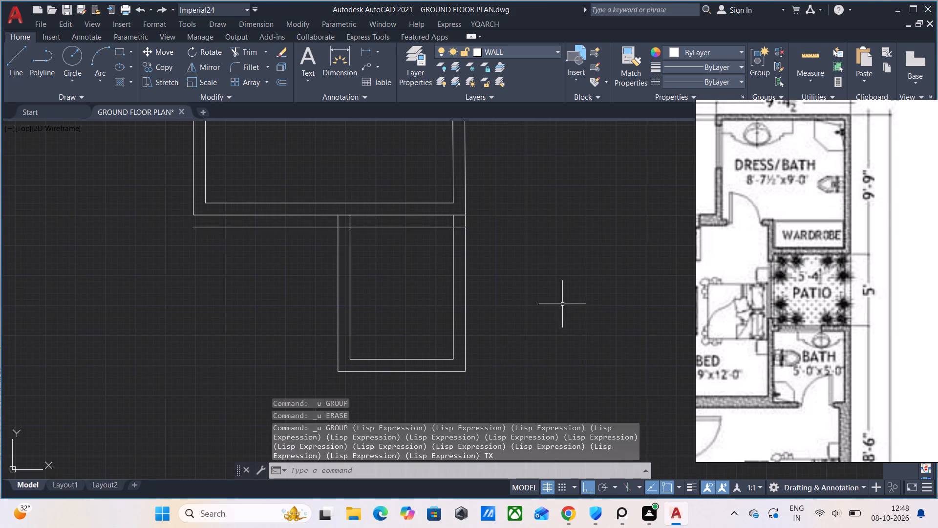
Undo the remaining patio wall lines, including their offset and join, below the dress/bath.
{"action": "key", "text": "ctrl+z"}
{"action": "key", "text": "ctrl+z"}
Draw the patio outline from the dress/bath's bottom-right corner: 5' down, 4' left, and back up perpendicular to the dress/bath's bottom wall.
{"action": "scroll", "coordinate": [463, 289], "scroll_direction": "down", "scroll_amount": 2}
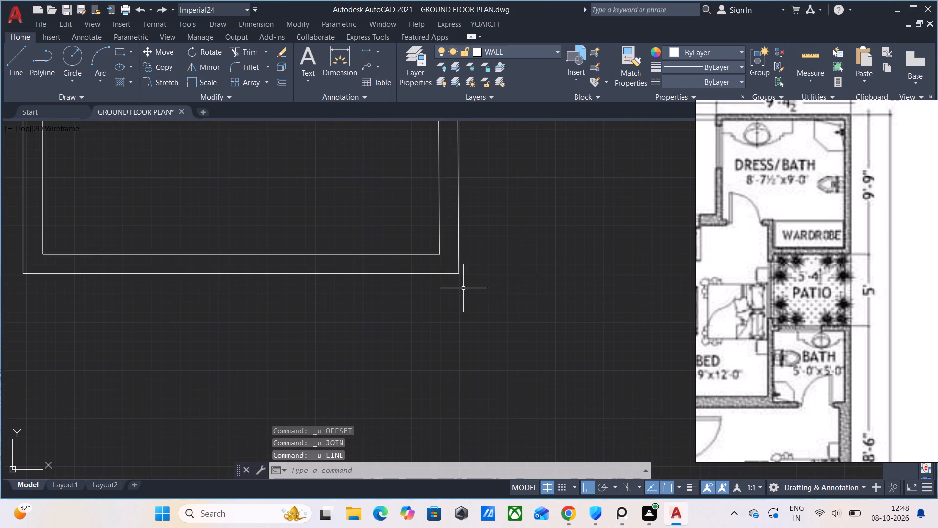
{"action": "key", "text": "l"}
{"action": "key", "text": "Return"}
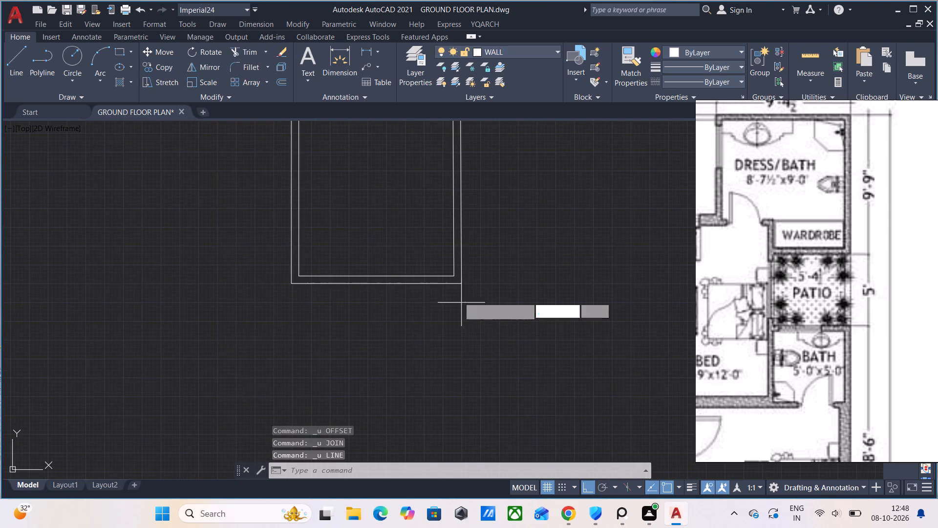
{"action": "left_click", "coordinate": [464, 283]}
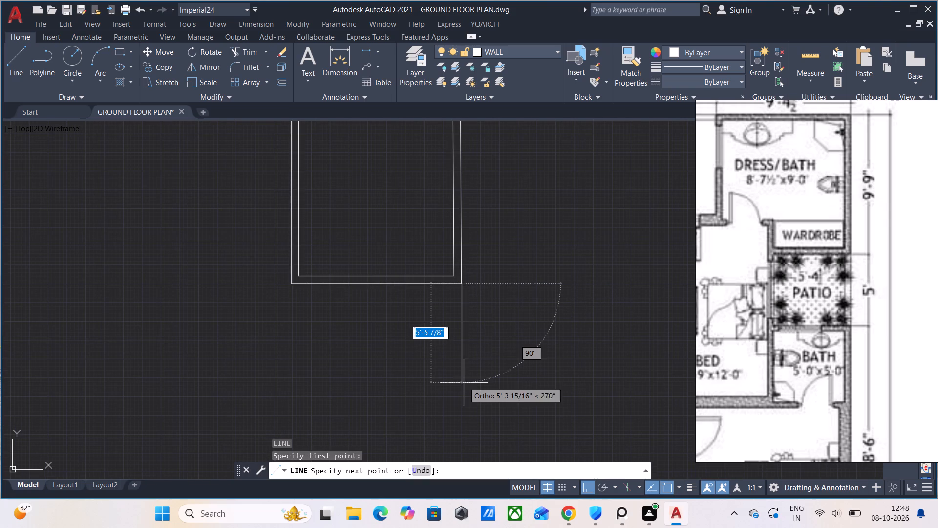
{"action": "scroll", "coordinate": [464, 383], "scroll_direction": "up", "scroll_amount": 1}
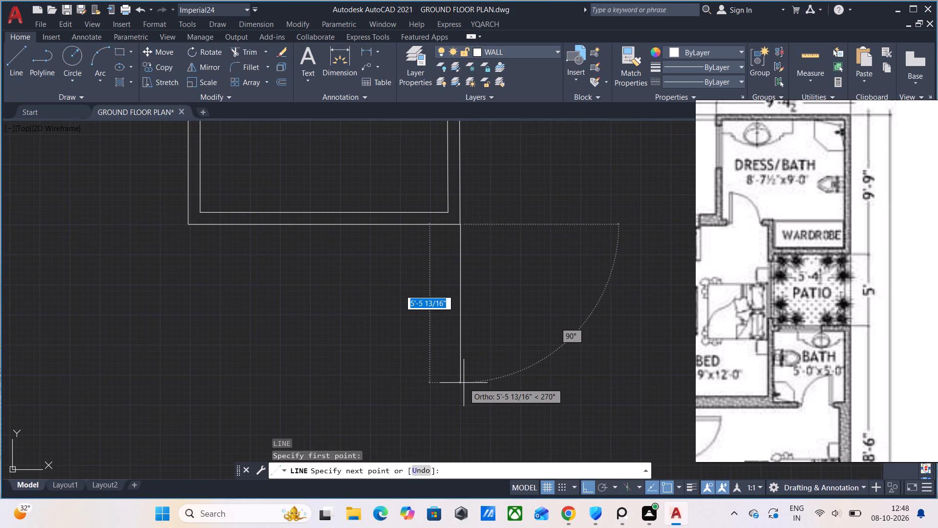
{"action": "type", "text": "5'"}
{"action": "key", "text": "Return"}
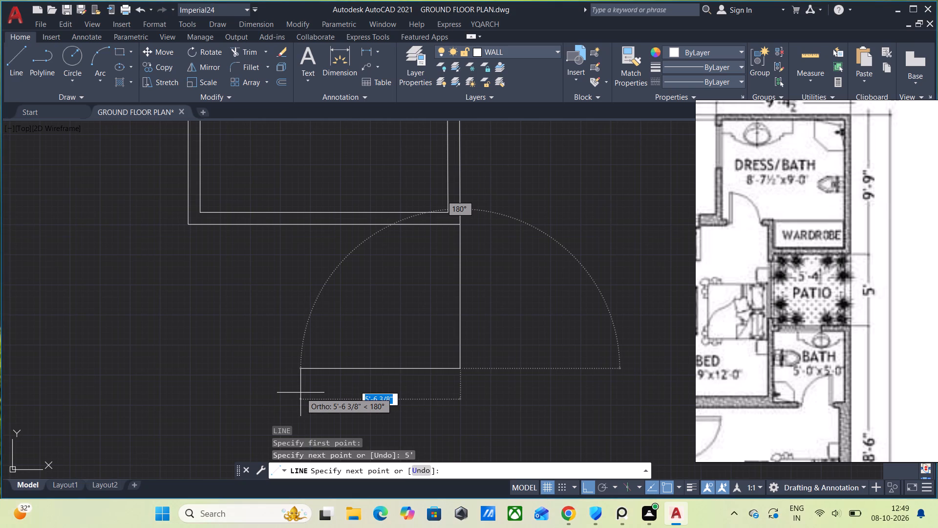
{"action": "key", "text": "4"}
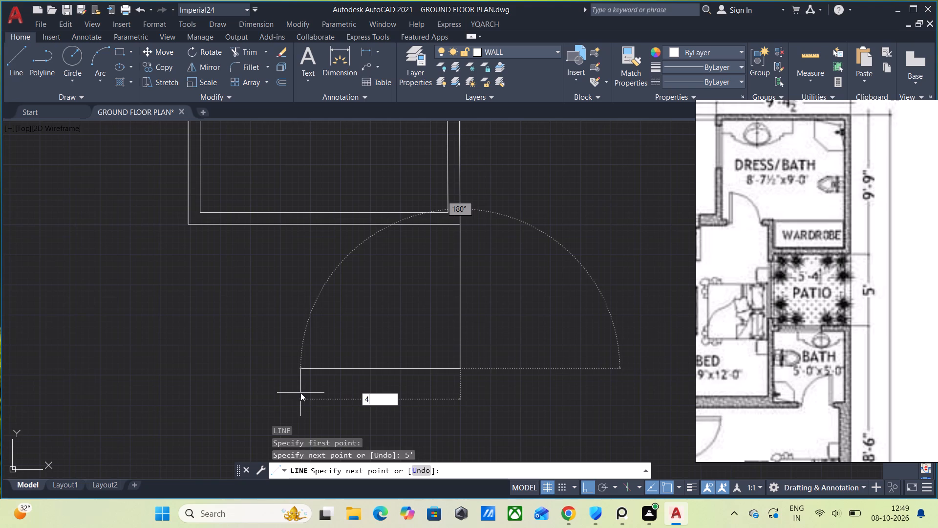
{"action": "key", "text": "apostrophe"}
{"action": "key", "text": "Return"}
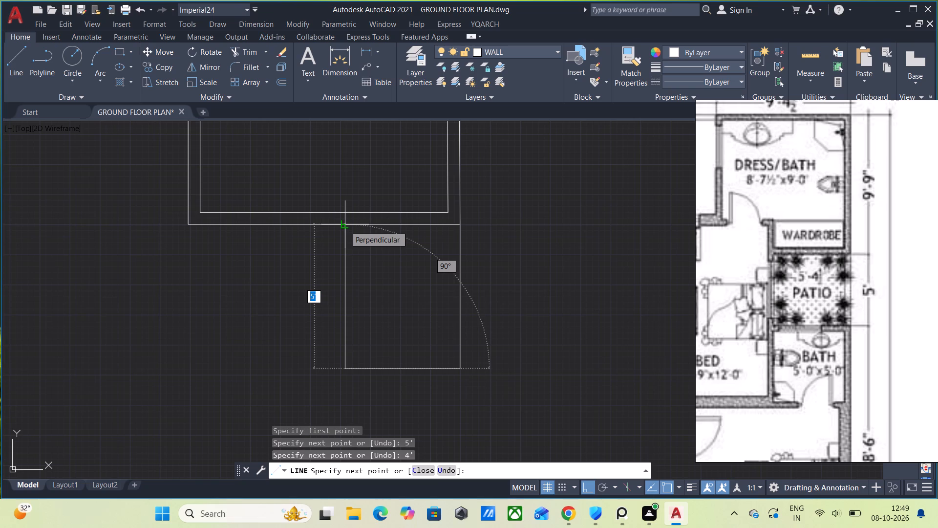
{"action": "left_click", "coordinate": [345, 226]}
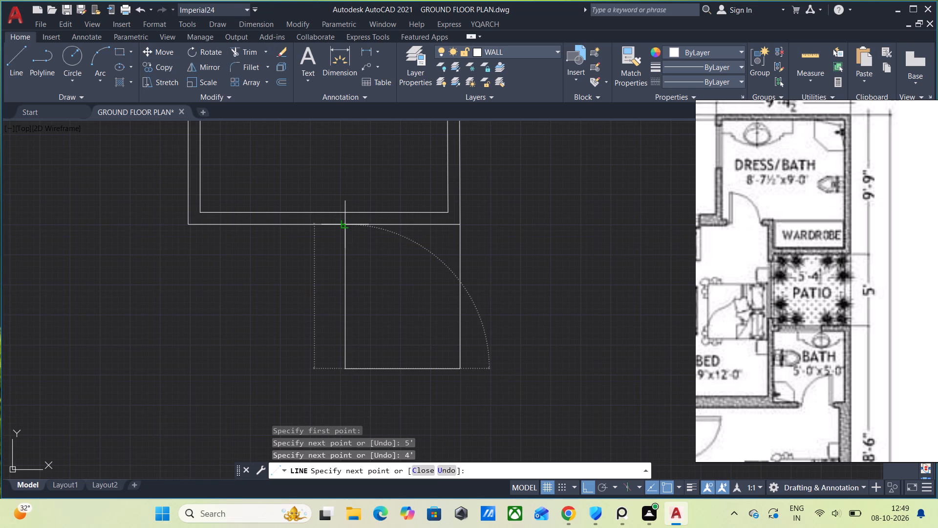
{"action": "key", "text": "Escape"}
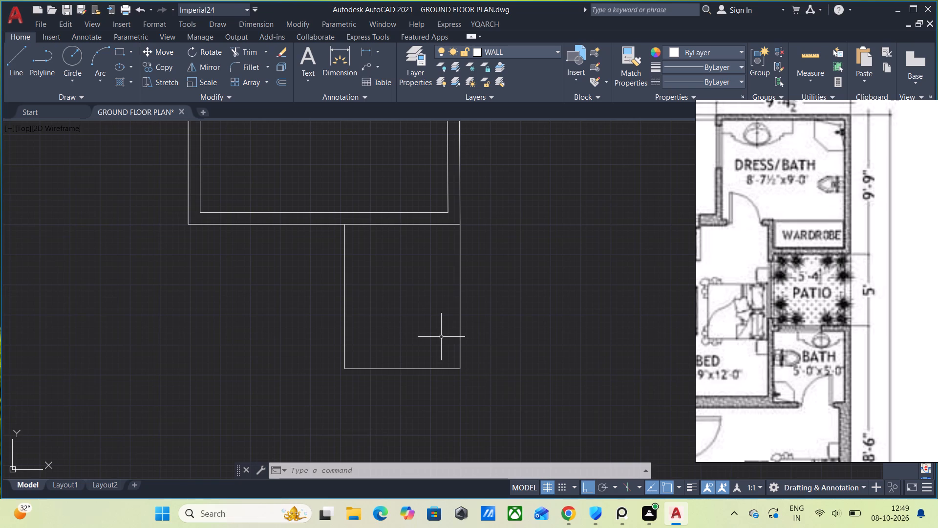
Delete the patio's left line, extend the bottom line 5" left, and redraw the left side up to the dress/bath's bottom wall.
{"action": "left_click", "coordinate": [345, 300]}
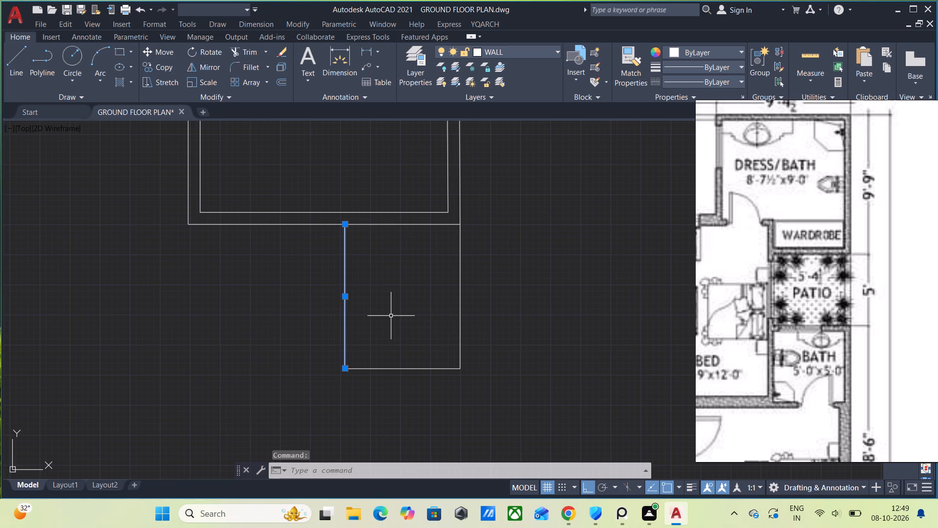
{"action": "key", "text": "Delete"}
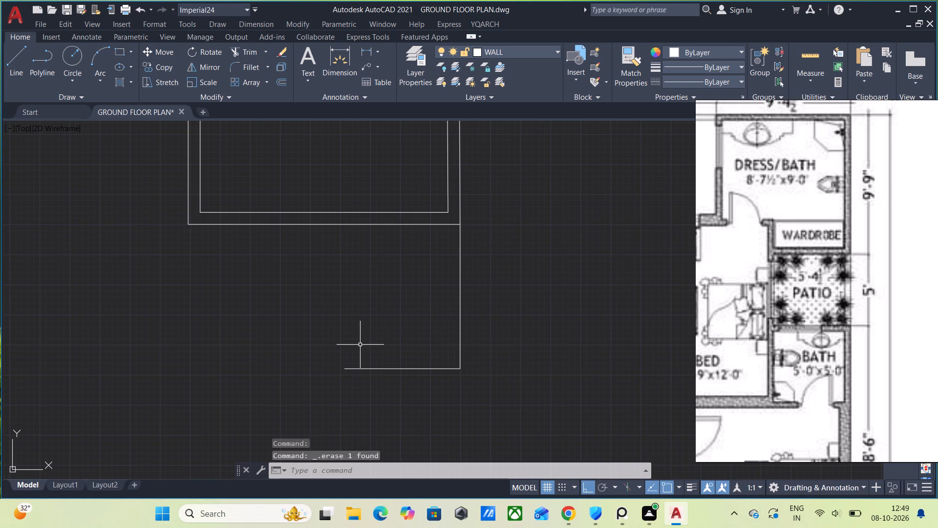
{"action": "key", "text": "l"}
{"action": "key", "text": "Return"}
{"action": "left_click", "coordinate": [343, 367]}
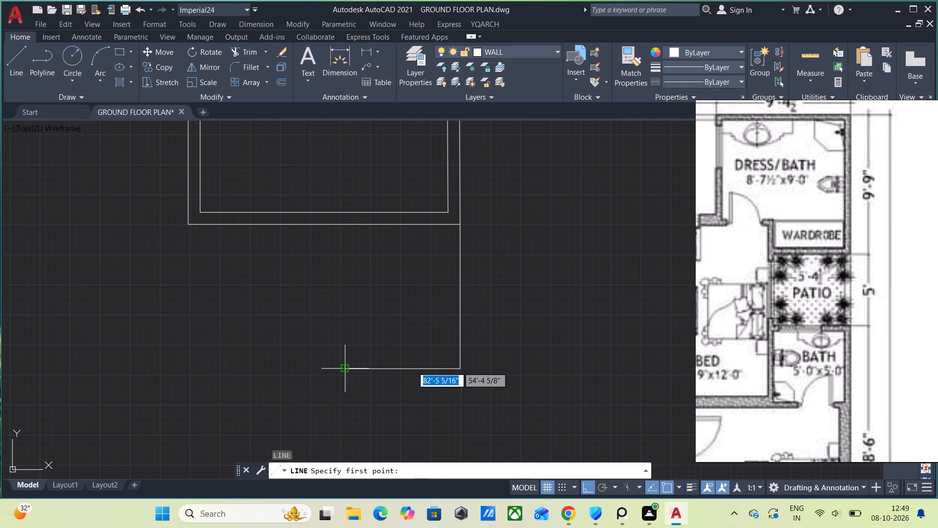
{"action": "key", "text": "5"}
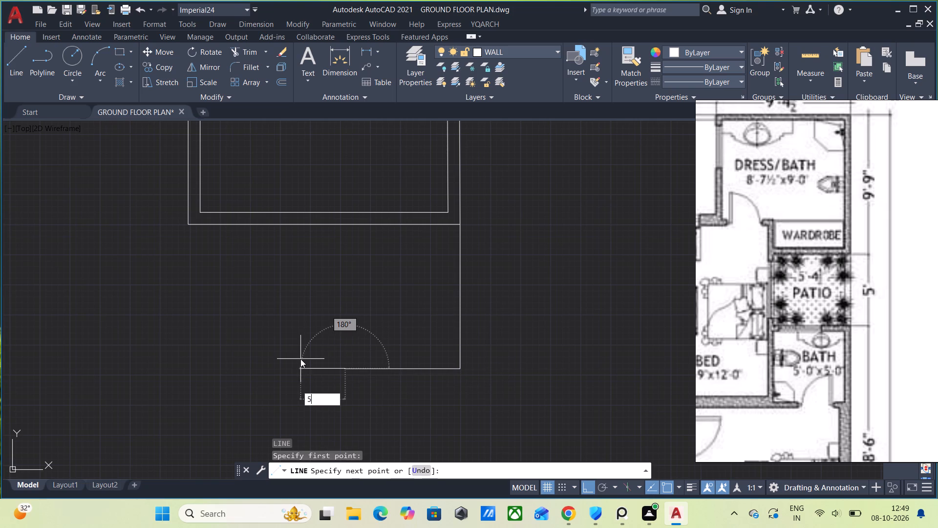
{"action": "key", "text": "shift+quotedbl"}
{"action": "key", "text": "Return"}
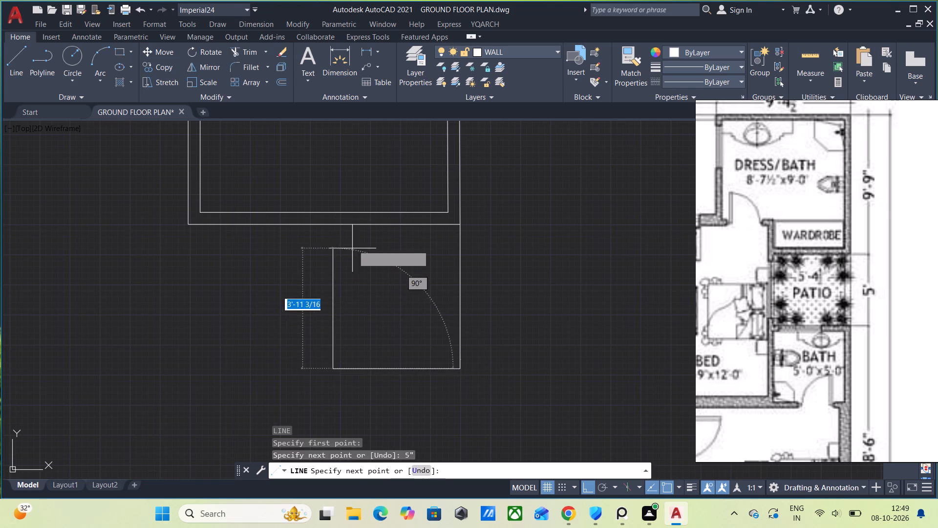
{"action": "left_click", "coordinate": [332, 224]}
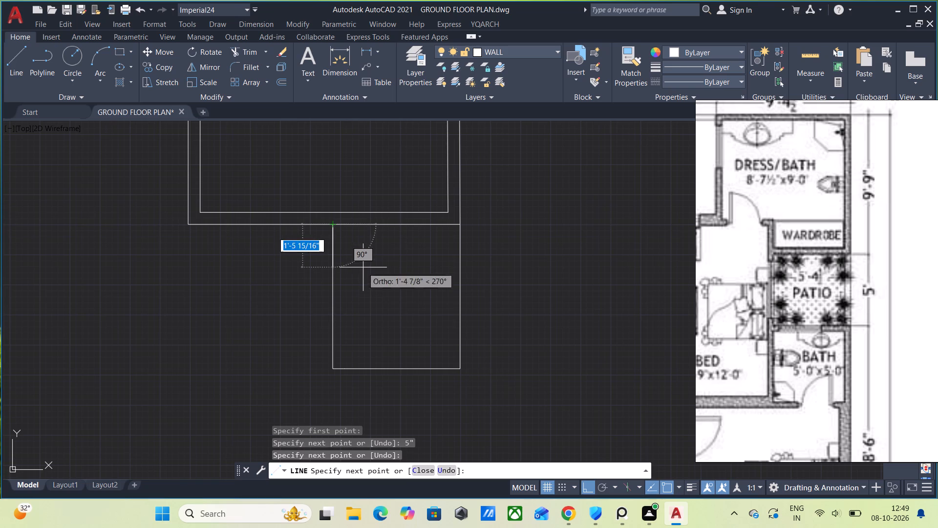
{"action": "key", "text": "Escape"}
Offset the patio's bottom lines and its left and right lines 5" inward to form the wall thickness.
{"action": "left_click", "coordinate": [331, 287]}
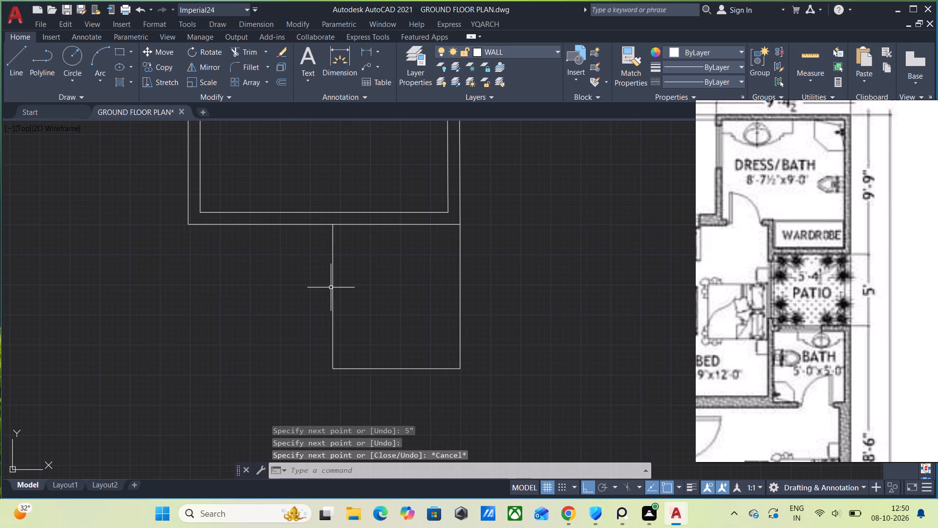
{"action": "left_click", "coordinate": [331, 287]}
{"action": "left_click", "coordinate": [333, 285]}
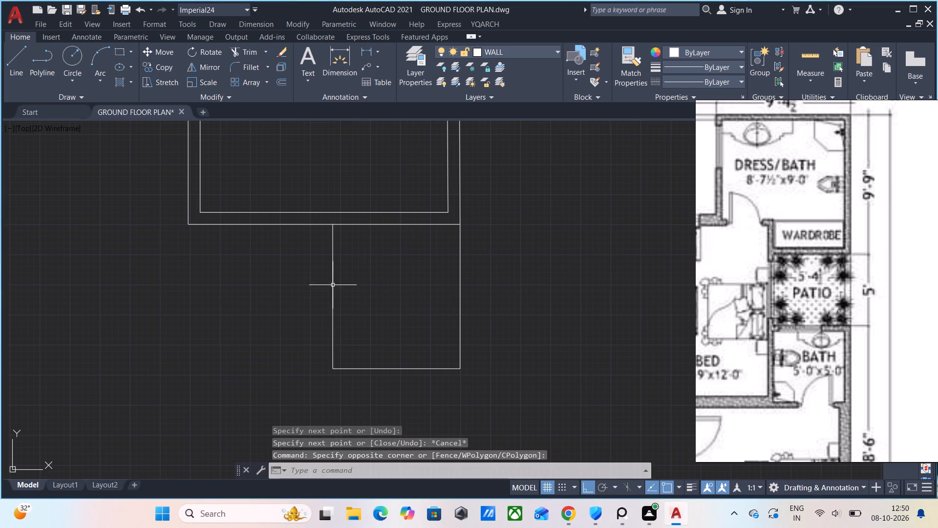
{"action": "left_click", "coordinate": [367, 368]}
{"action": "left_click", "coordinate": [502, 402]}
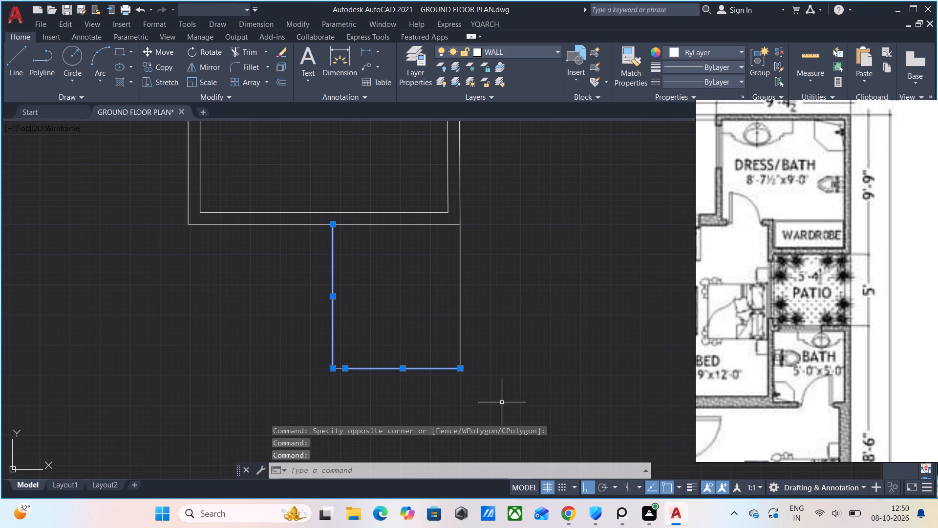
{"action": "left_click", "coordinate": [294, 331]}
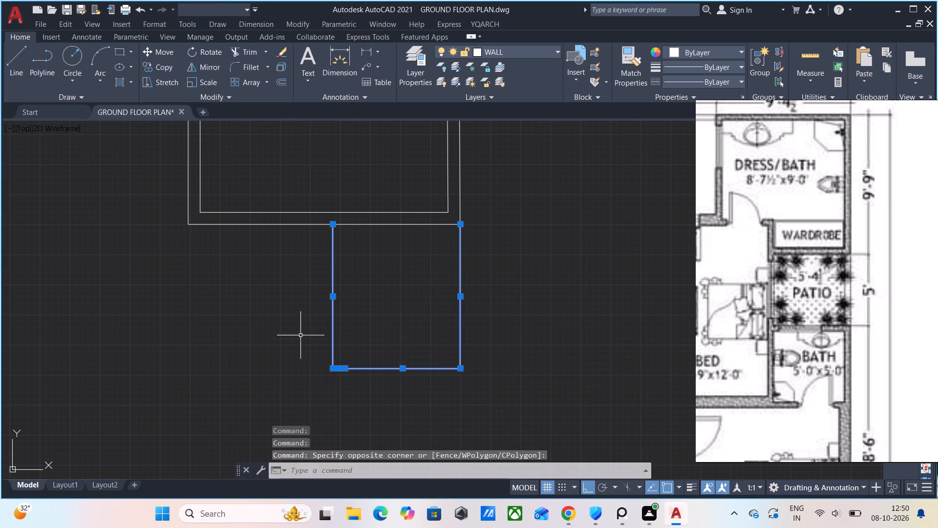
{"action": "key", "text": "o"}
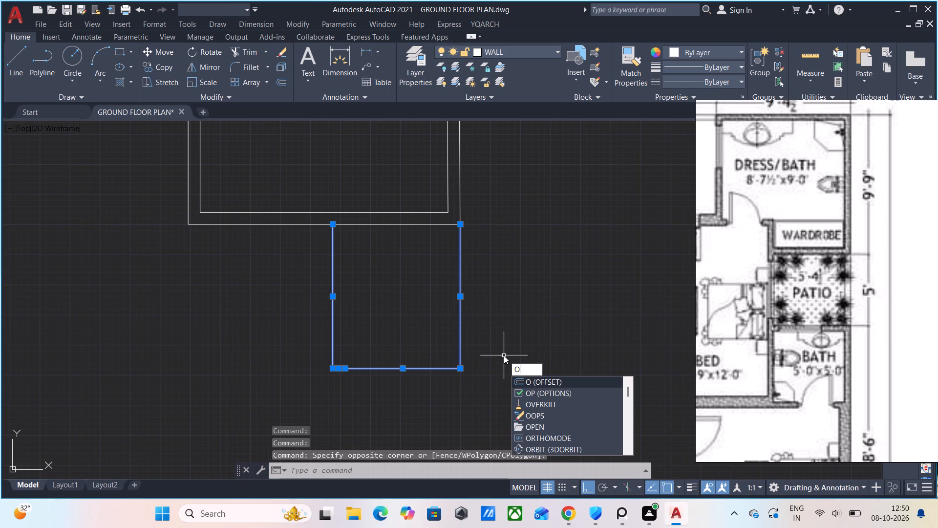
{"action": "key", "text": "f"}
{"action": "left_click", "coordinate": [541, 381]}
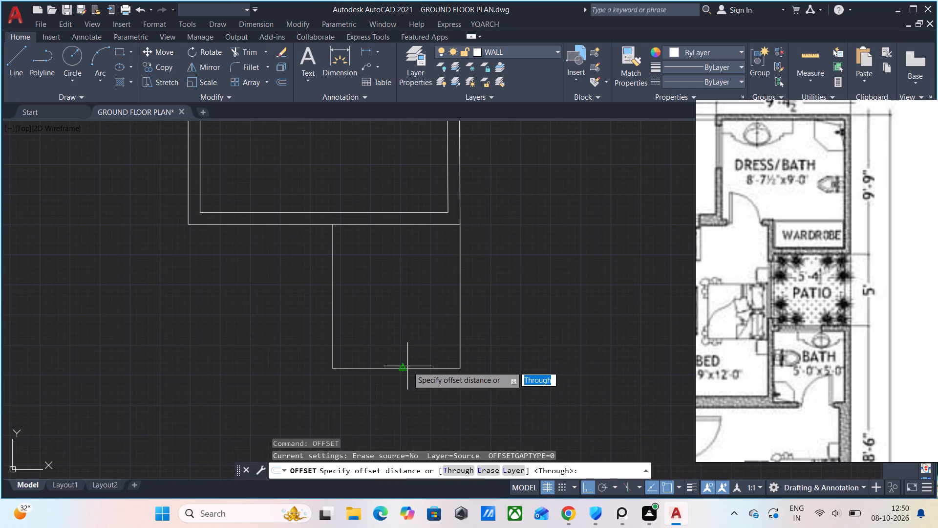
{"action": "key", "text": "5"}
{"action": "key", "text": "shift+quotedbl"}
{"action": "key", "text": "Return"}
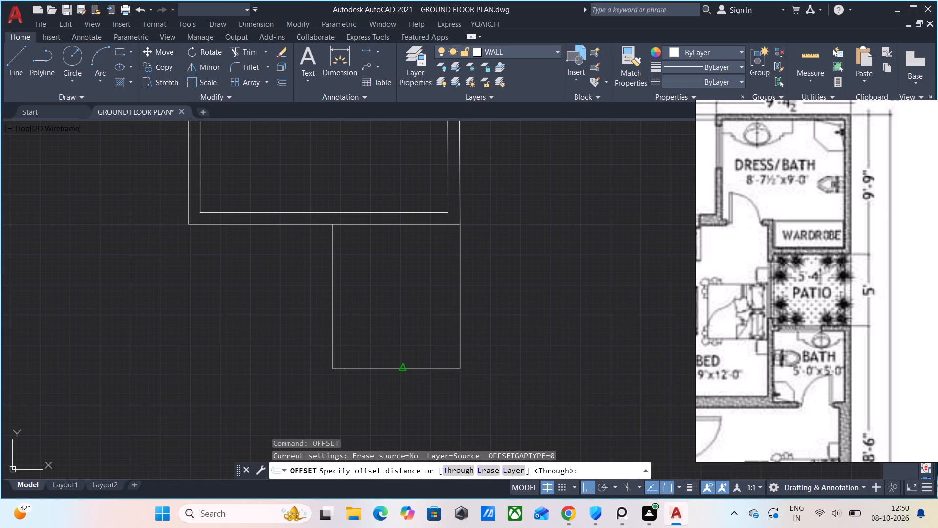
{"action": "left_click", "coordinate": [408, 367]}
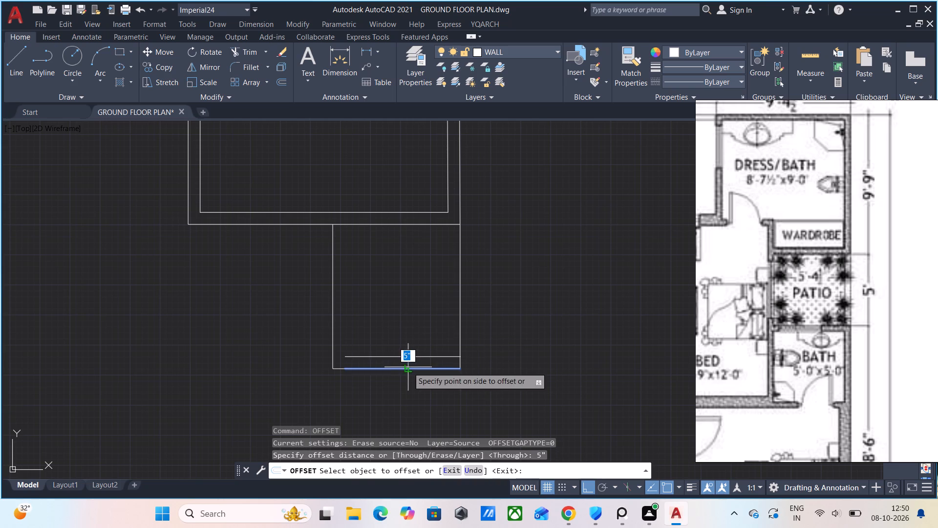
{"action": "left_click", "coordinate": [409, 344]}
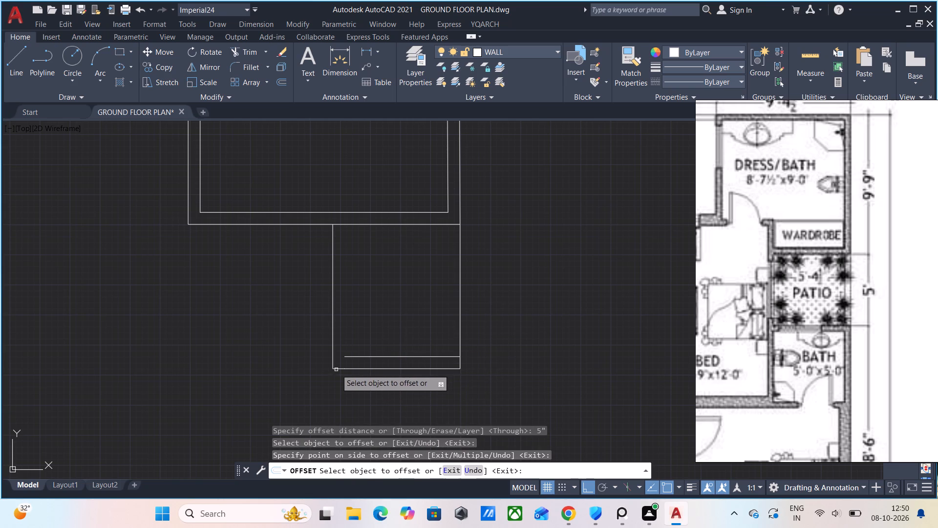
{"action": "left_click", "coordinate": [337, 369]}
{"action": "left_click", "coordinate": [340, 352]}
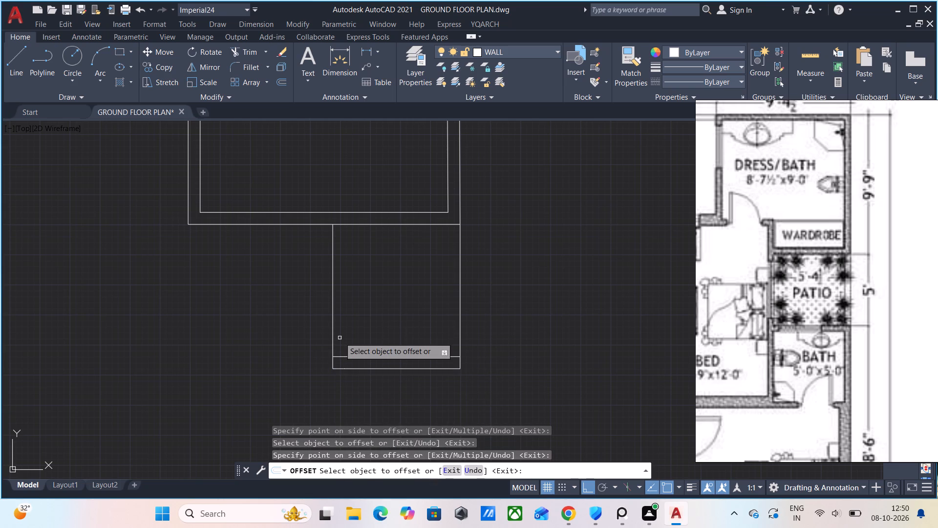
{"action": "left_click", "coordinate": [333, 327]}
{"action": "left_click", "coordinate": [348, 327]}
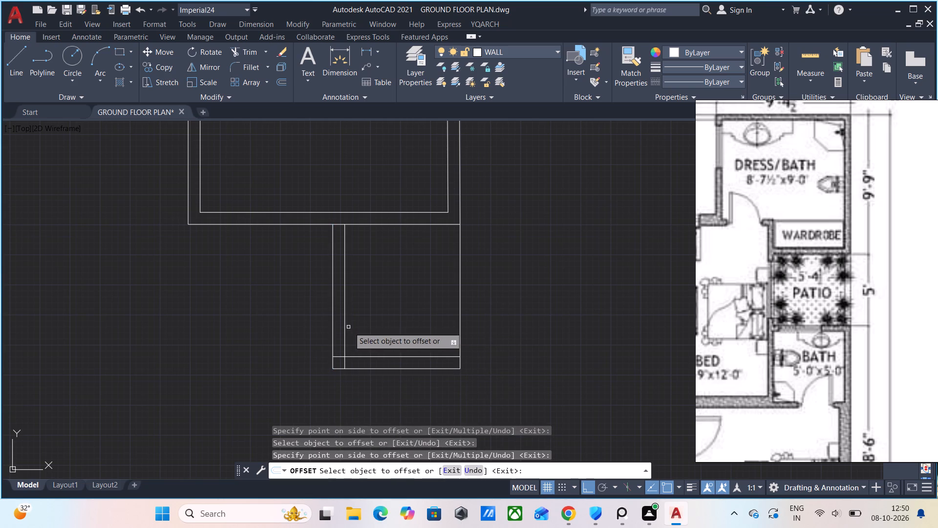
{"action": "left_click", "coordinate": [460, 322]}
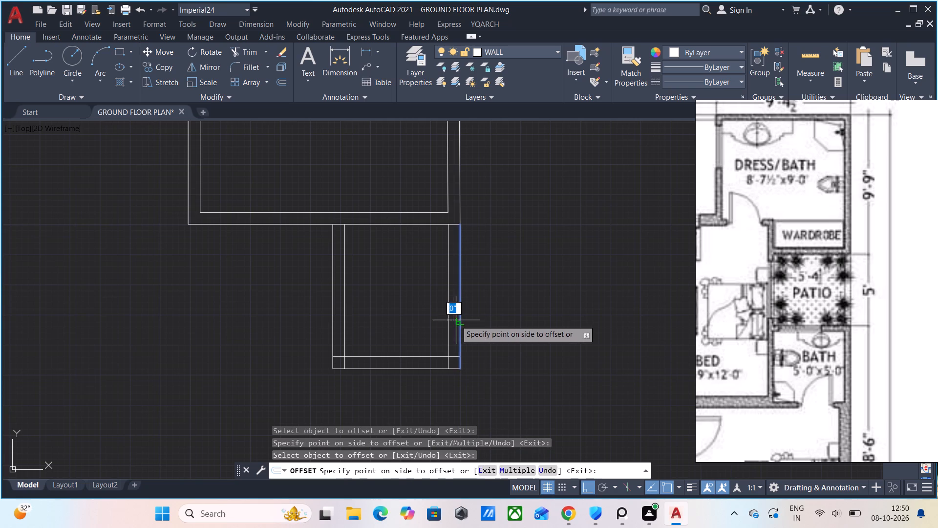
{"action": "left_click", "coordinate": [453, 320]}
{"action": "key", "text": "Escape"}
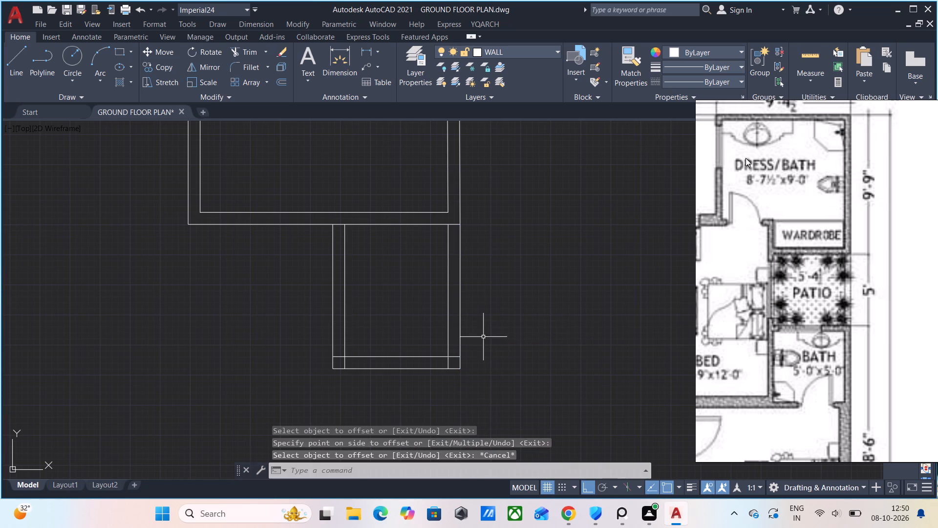
Measure the patio's clear interior width and height with Quick Measure.
{"action": "left_click", "coordinate": [806, 53]}
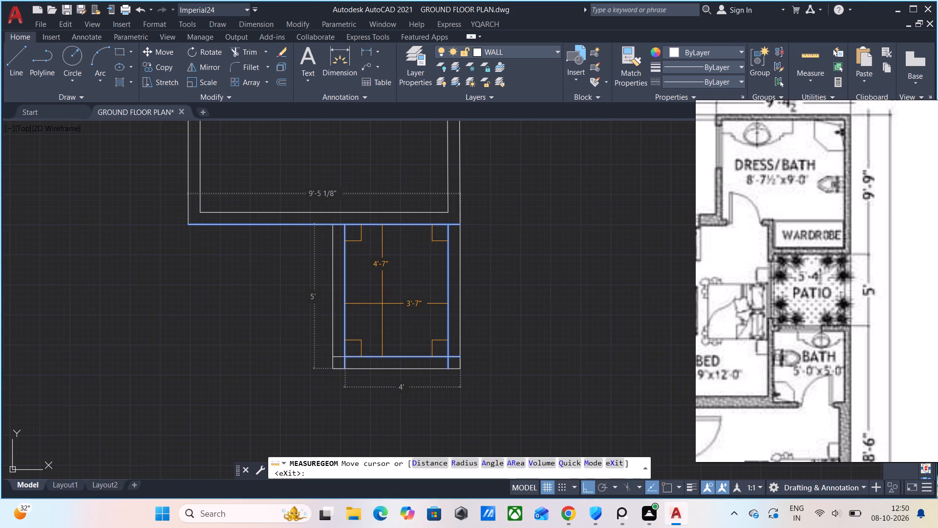
{"action": "key", "text": "Escape"}
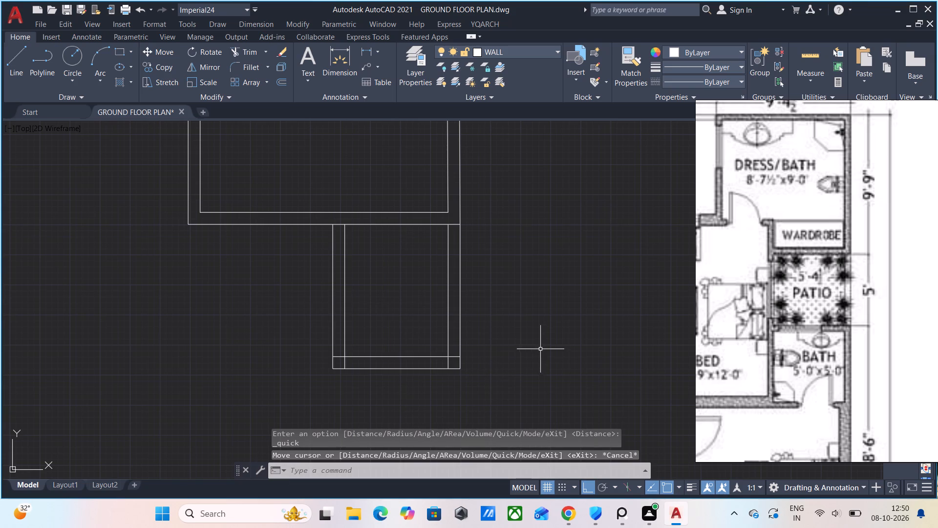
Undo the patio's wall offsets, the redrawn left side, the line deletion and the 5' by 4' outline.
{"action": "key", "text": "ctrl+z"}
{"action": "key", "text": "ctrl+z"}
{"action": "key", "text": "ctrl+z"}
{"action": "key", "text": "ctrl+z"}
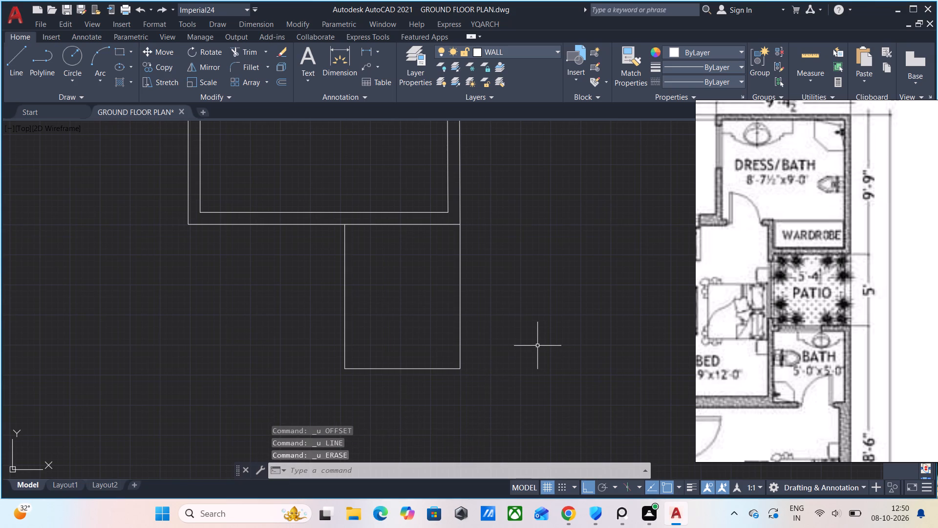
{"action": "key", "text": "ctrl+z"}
Draw the patio outline from the dress/bath's bottom-right corner: 5'5" down, 4'5" left, and back up to the dress/bath's bottom wall.
{"action": "scroll", "coordinate": [527, 322], "scroll_direction": "down", "scroll_amount": 1}
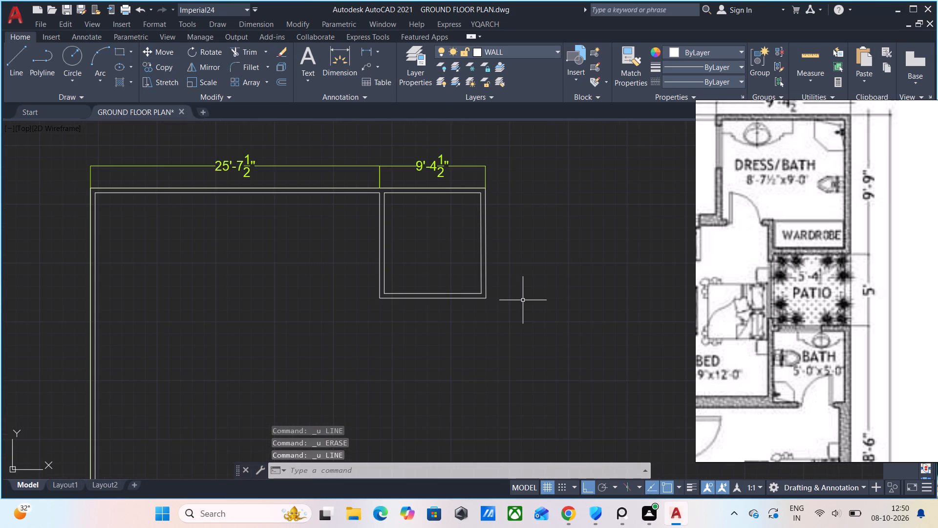
{"action": "scroll", "coordinate": [499, 287], "scroll_direction": "up", "scroll_amount": 2}
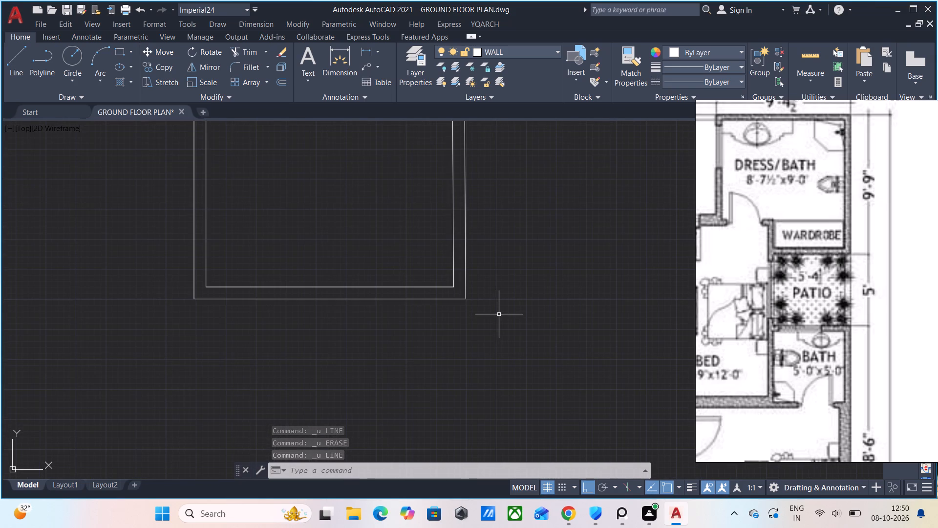
{"action": "key", "text": "l"}
{"action": "key", "text": "Return"}
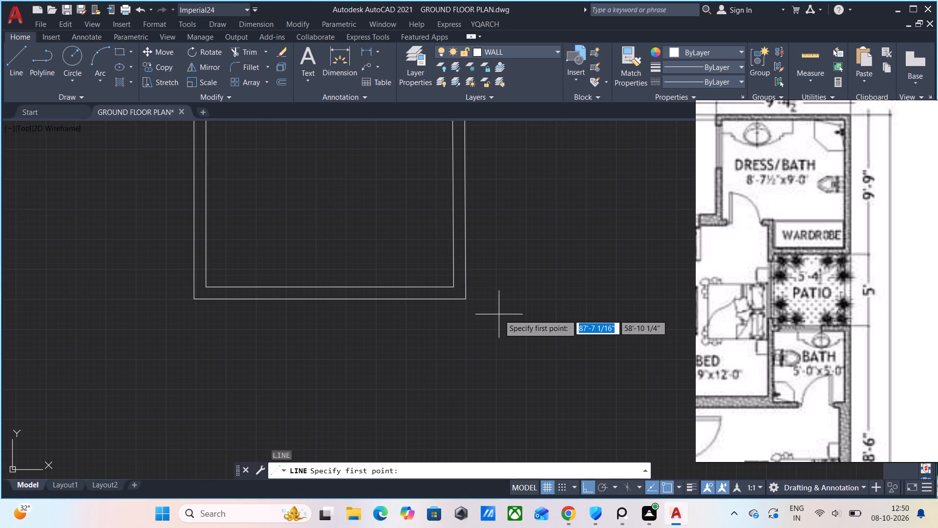
{"action": "left_click", "coordinate": [463, 300]}
{"action": "type", "text": "5'5\""}
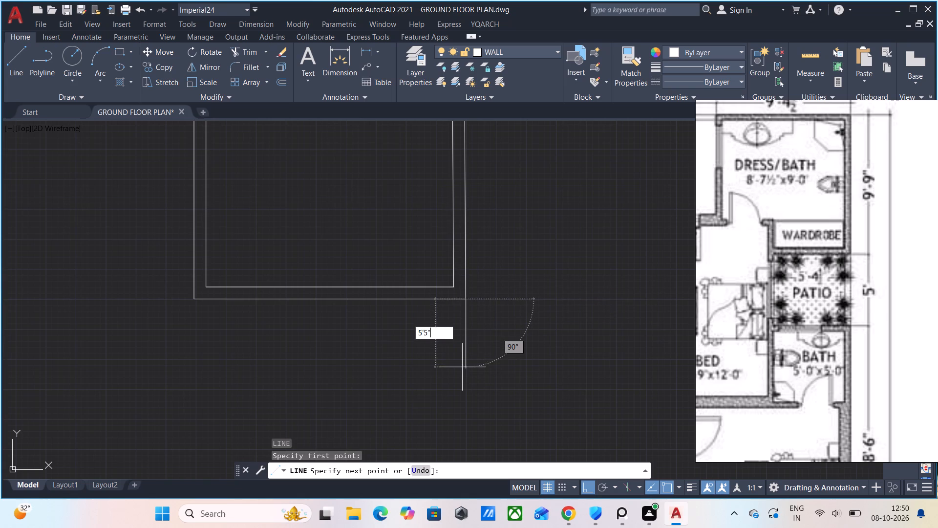
{"action": "key", "text": "Return"}
{"action": "scroll", "coordinate": [469, 373], "scroll_direction": "down", "scroll_amount": 1}
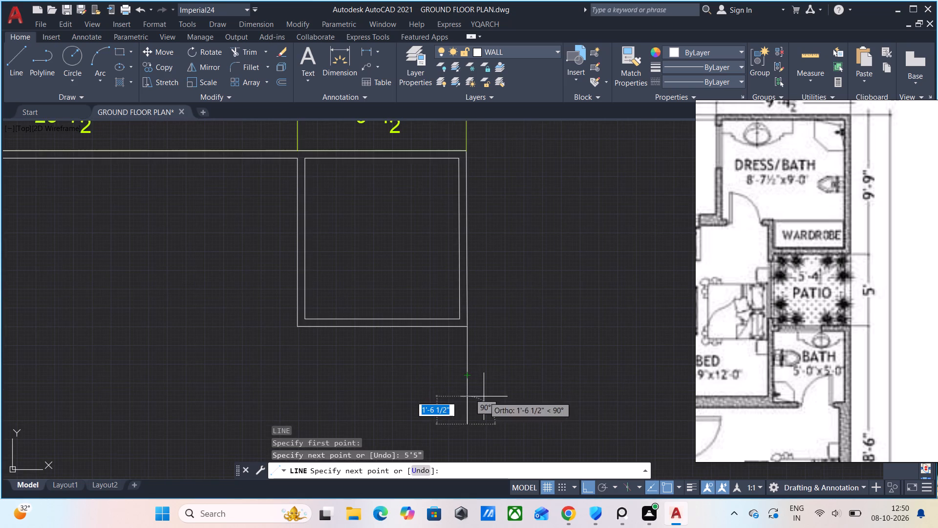
{"action": "middle_click_drag", "start_coordinate": [488, 393], "coordinate": [510, 343]}
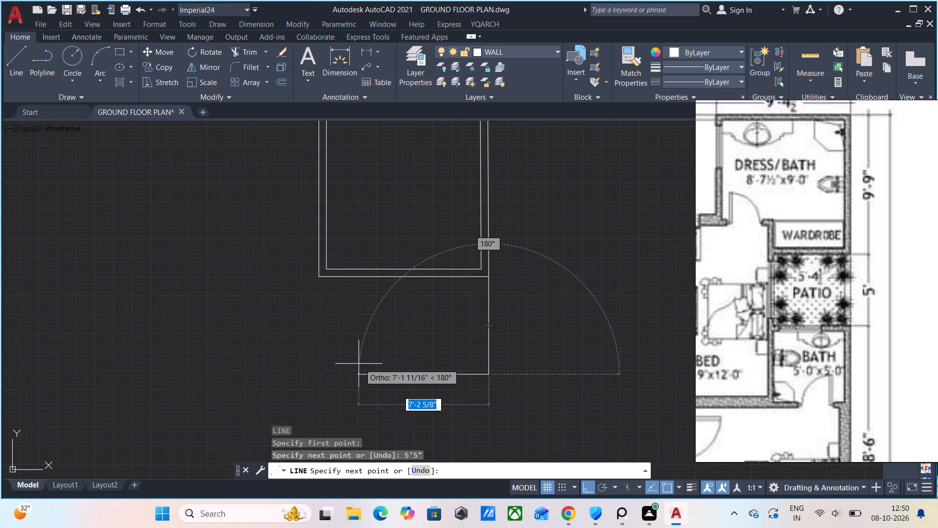
{"action": "type", "text": "4'"}
{"action": "key", "text": "5"}
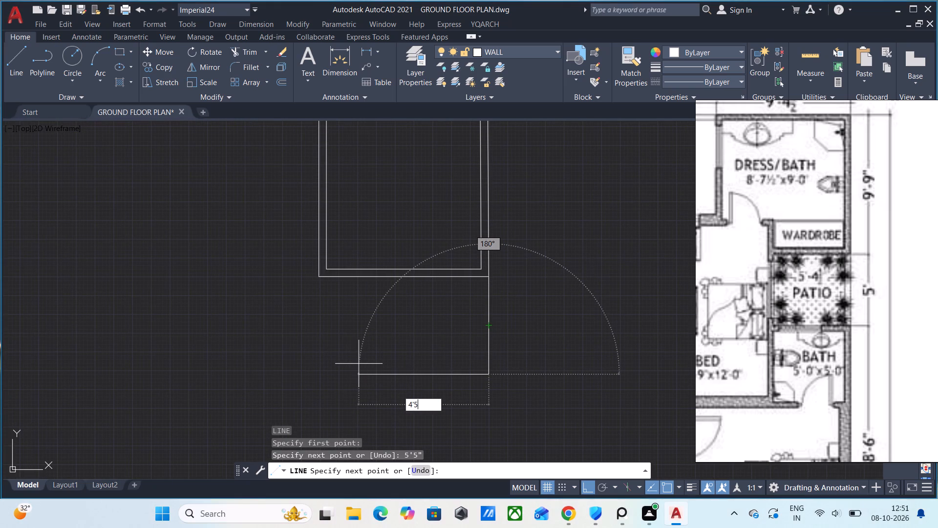
{"action": "key", "text": "shift+quotedbl"}
{"action": "key", "text": "Return"}
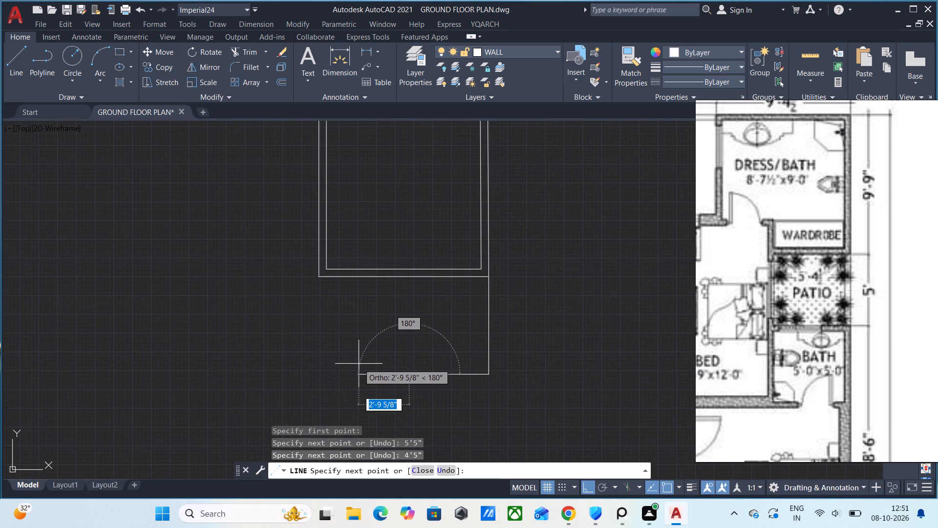
{"action": "scroll", "coordinate": [399, 292], "scroll_direction": "up", "scroll_amount": 1}
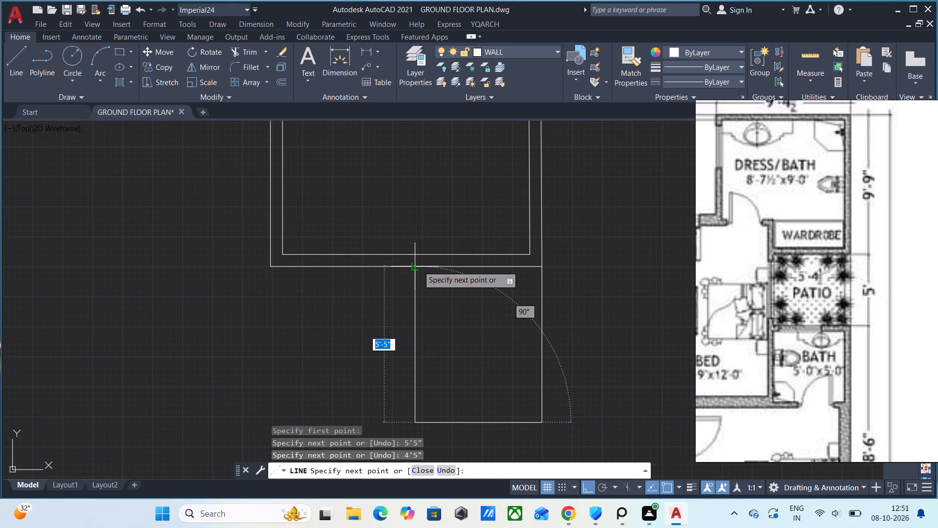
{"action": "left_click", "coordinate": [418, 266]}
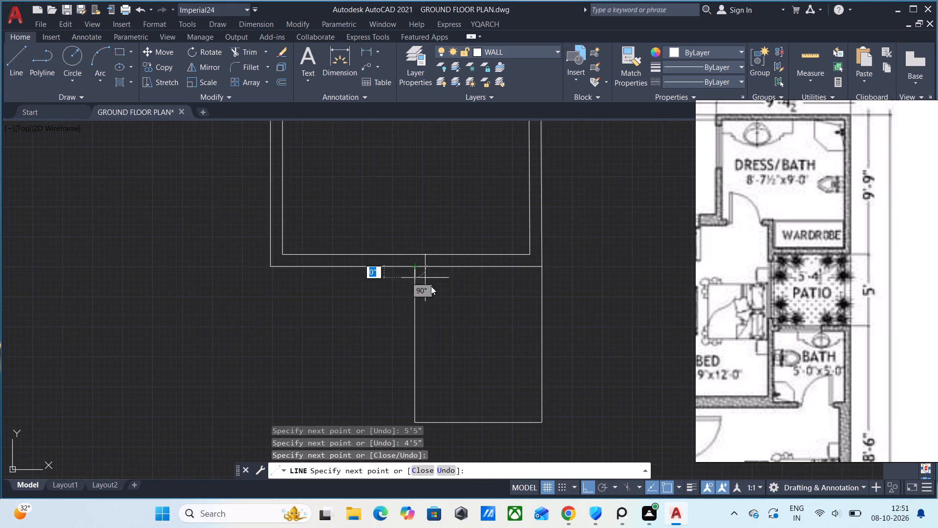
{"action": "key", "text": "Escape"}
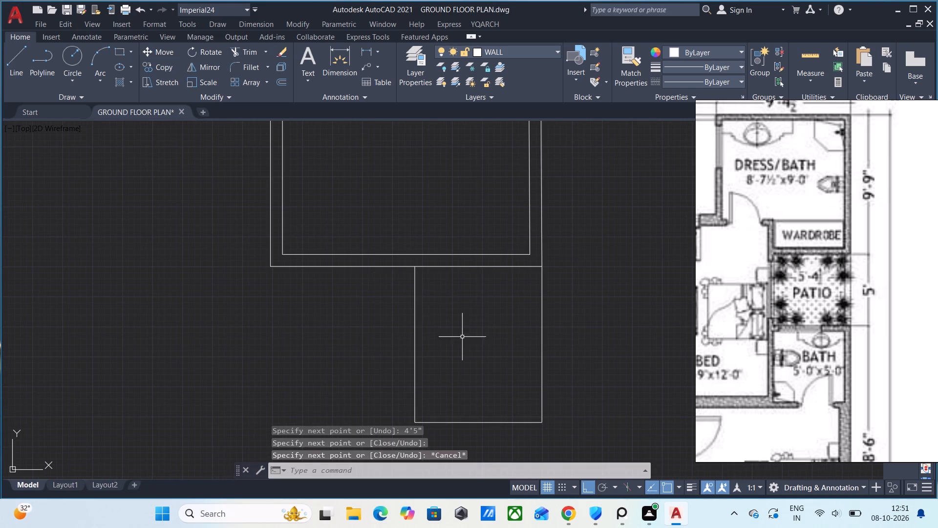
Join the three patio outline lines into one polyline.
{"action": "left_click", "coordinate": [590, 444]}
{"action": "left_click", "coordinate": [398, 317]}
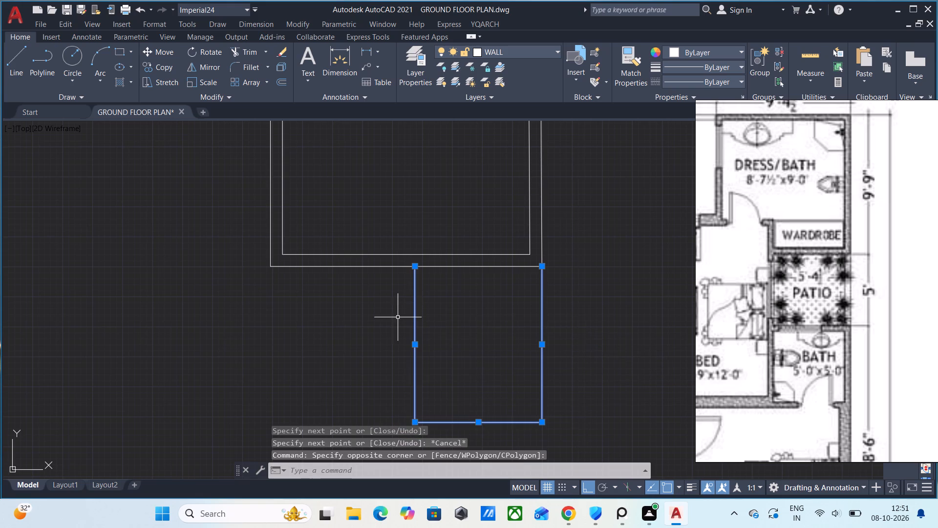
{"action": "key", "text": "j"}
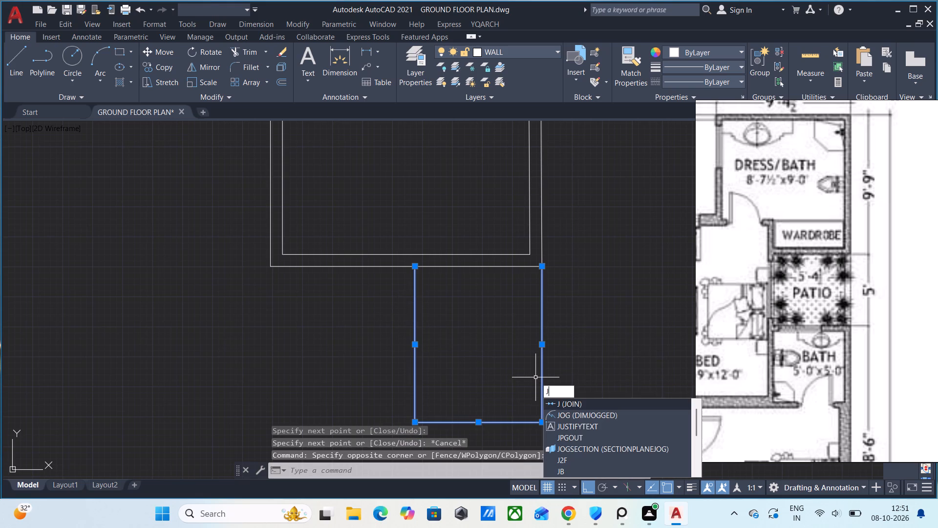
{"action": "left_click", "coordinate": [563, 405]}
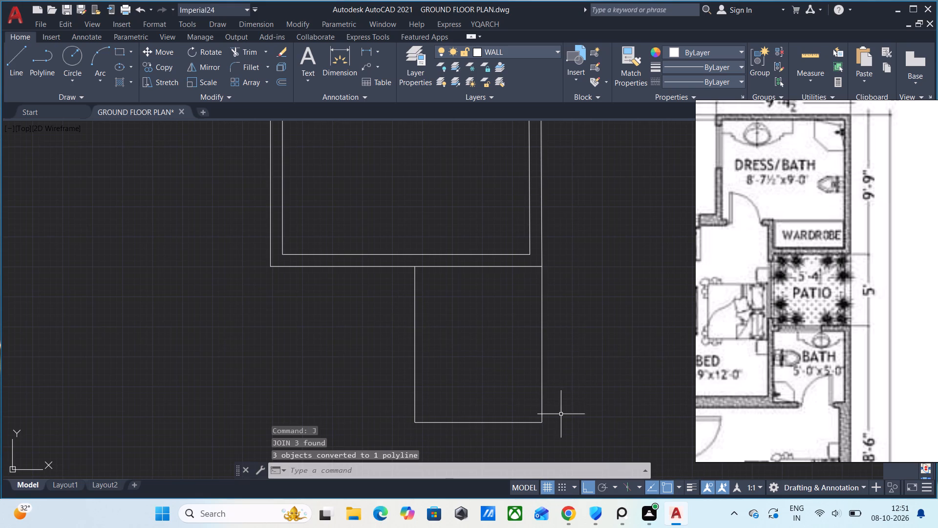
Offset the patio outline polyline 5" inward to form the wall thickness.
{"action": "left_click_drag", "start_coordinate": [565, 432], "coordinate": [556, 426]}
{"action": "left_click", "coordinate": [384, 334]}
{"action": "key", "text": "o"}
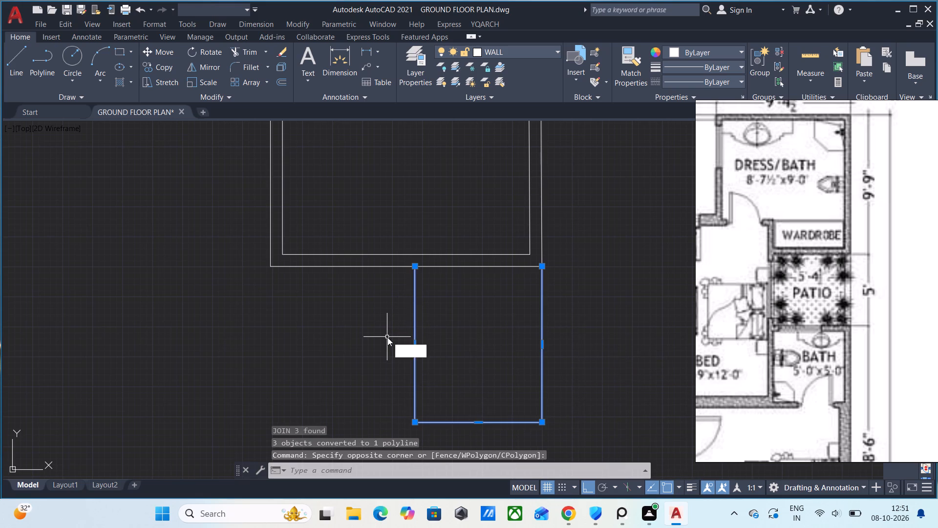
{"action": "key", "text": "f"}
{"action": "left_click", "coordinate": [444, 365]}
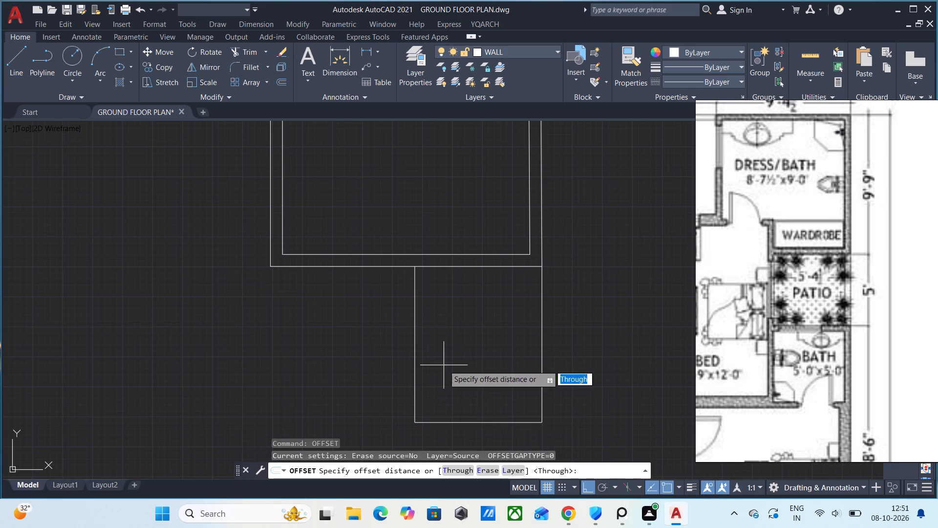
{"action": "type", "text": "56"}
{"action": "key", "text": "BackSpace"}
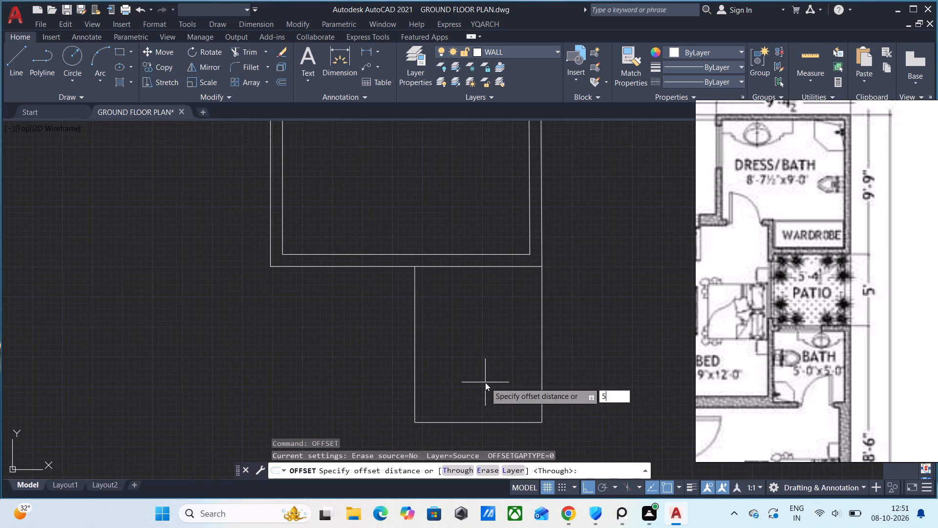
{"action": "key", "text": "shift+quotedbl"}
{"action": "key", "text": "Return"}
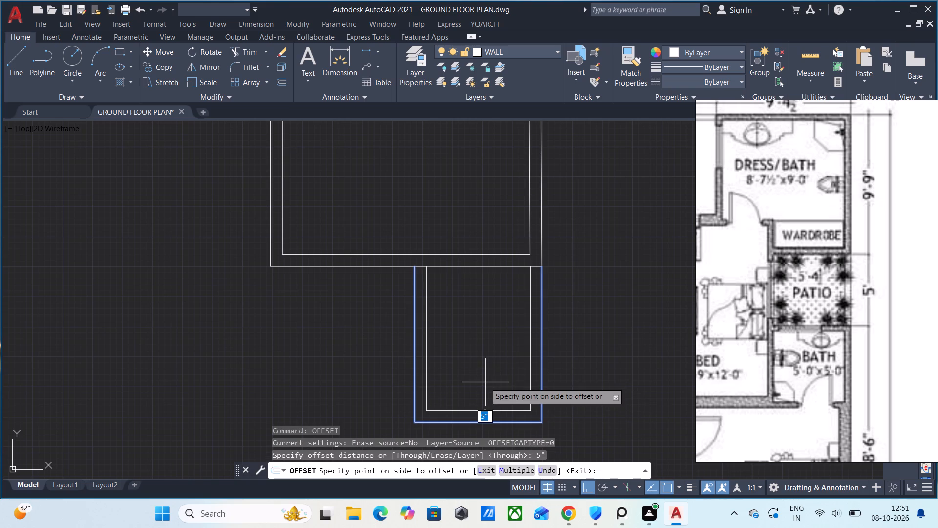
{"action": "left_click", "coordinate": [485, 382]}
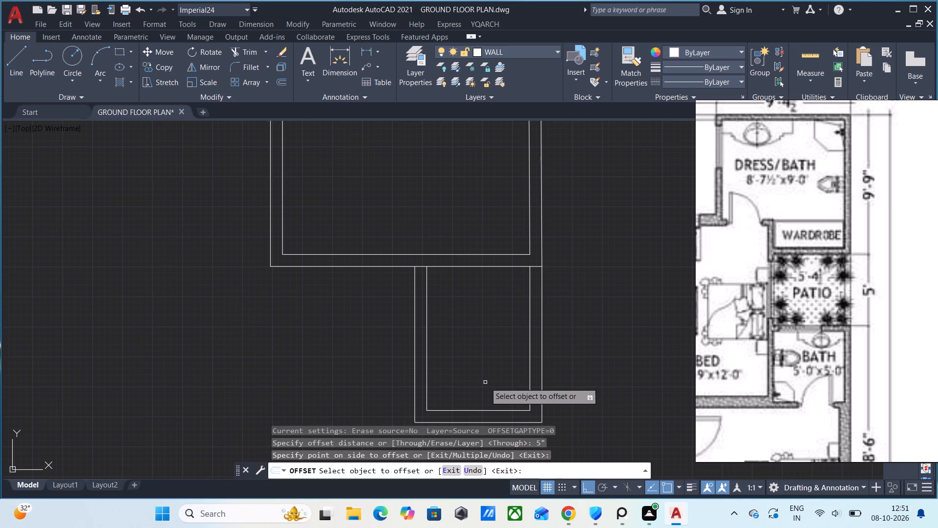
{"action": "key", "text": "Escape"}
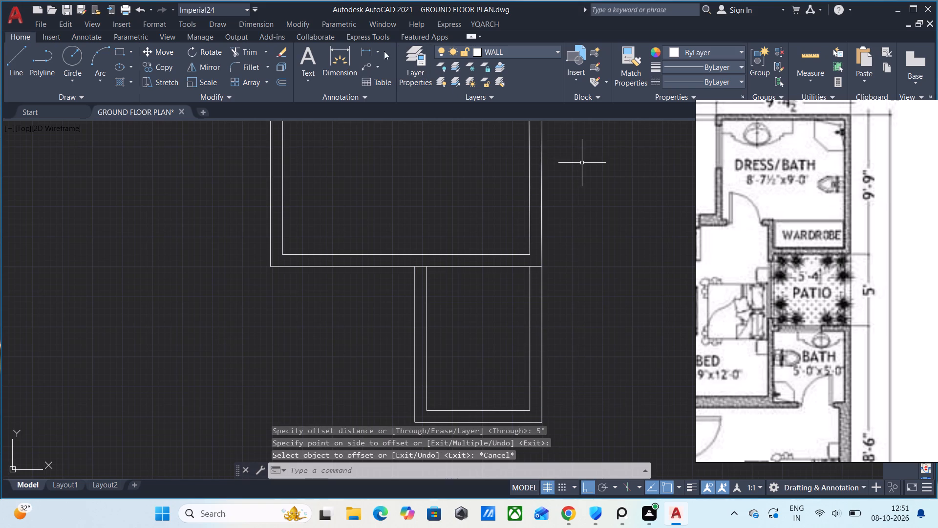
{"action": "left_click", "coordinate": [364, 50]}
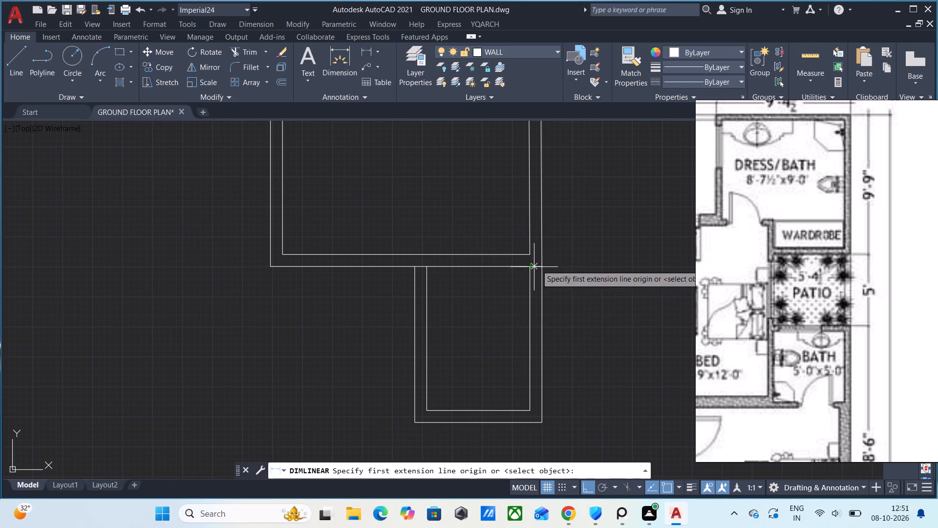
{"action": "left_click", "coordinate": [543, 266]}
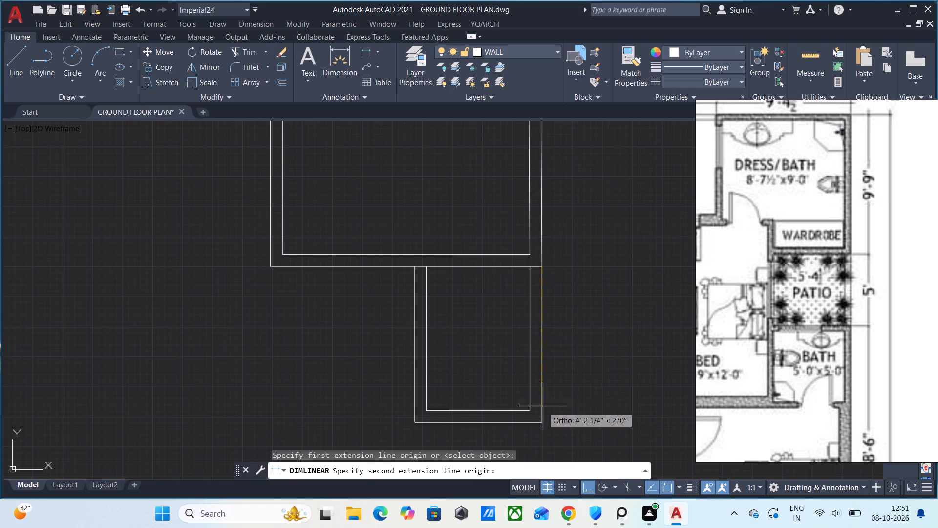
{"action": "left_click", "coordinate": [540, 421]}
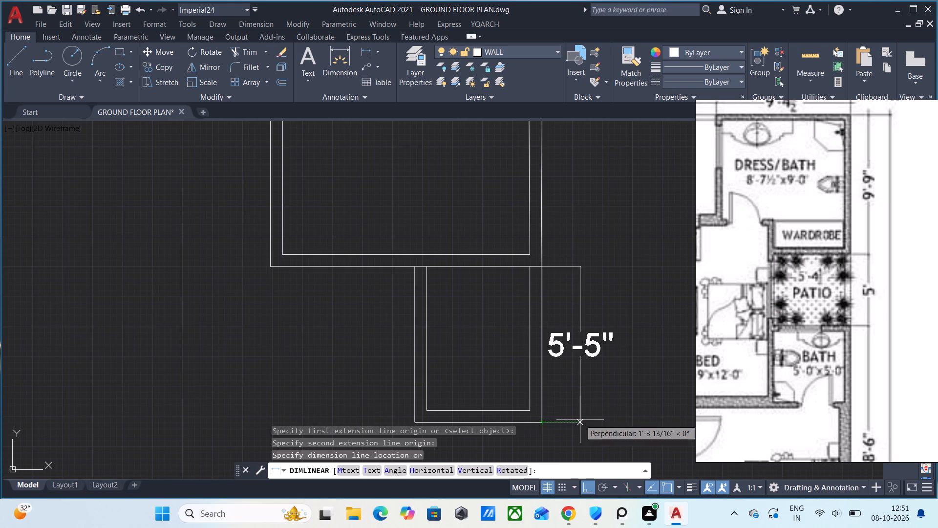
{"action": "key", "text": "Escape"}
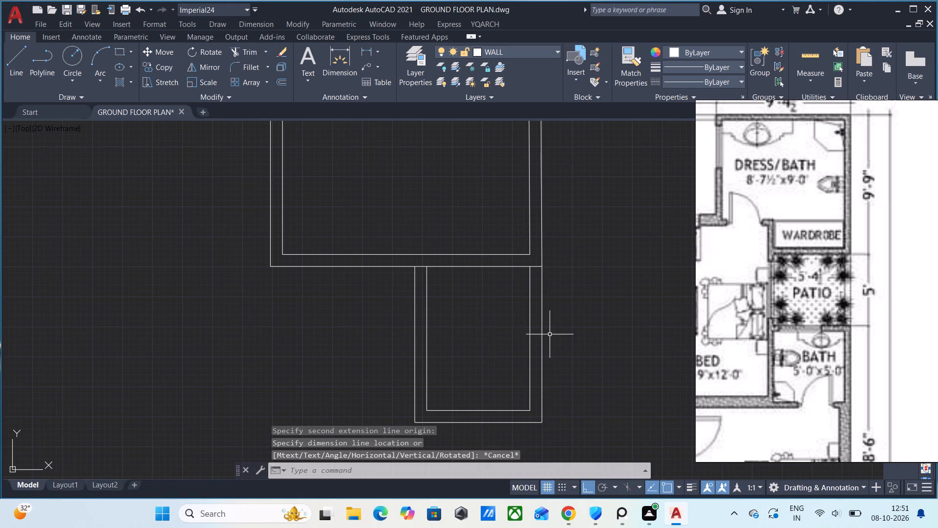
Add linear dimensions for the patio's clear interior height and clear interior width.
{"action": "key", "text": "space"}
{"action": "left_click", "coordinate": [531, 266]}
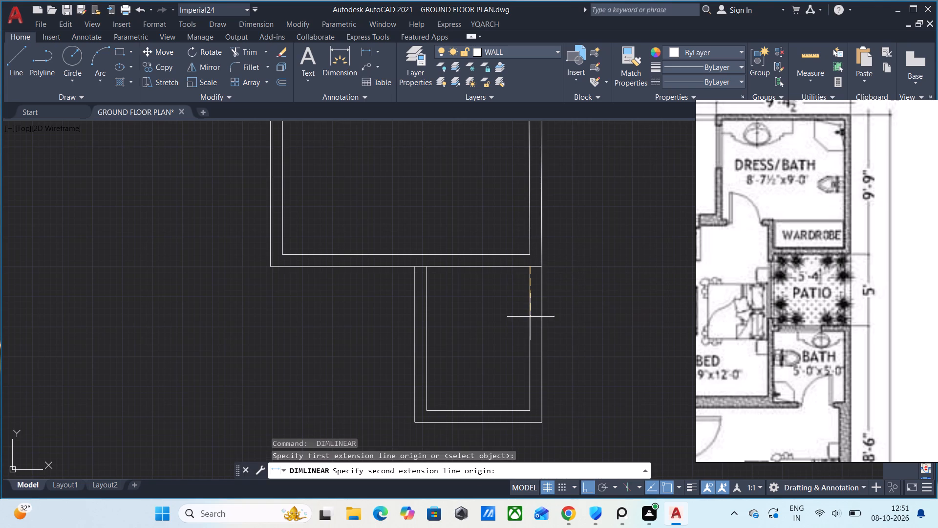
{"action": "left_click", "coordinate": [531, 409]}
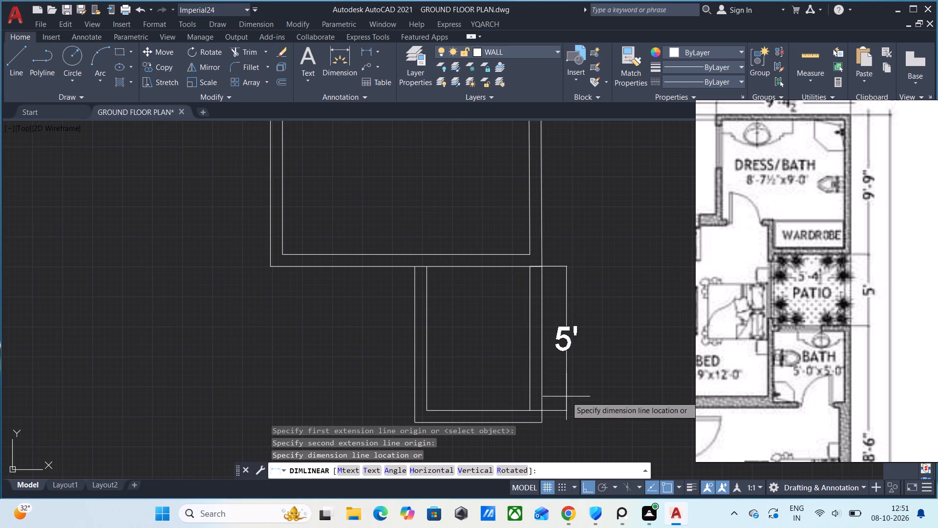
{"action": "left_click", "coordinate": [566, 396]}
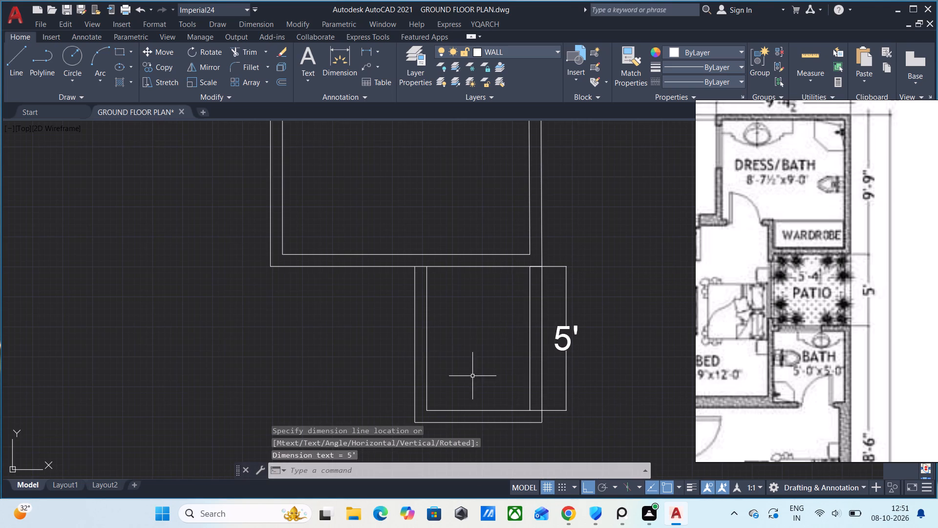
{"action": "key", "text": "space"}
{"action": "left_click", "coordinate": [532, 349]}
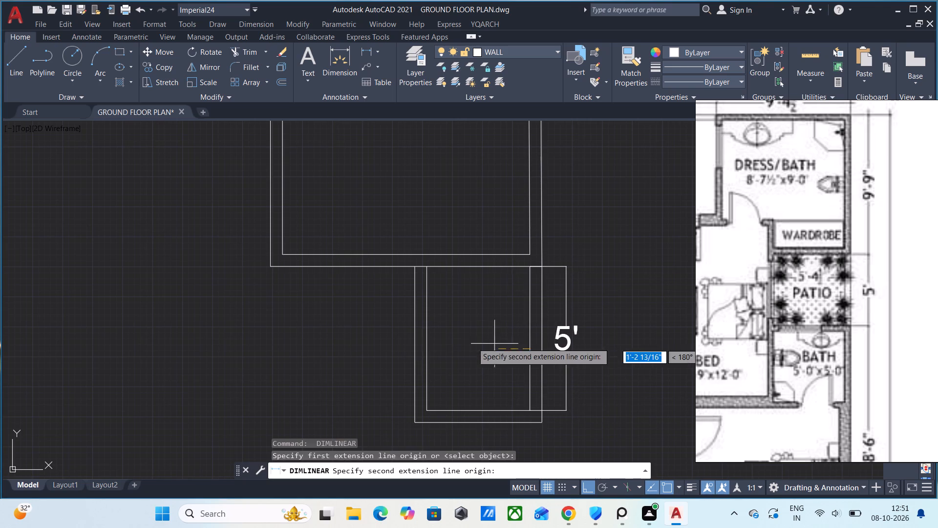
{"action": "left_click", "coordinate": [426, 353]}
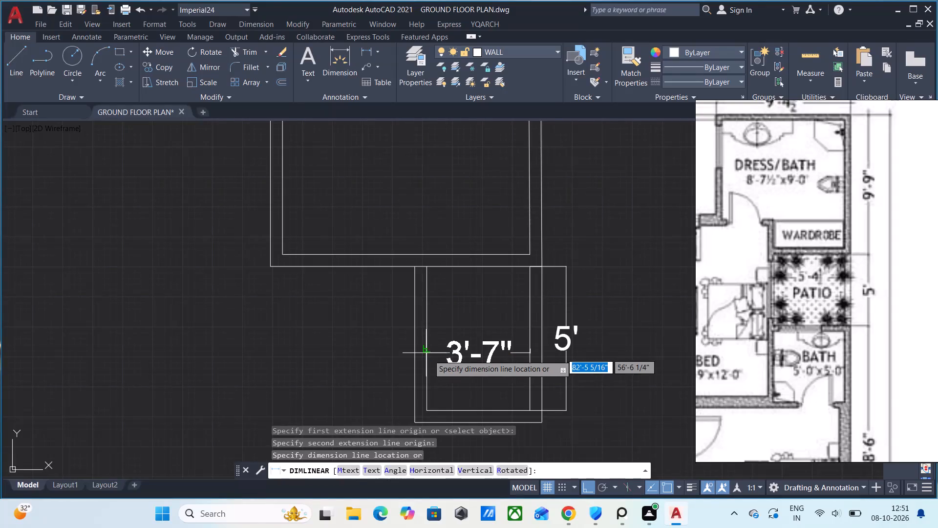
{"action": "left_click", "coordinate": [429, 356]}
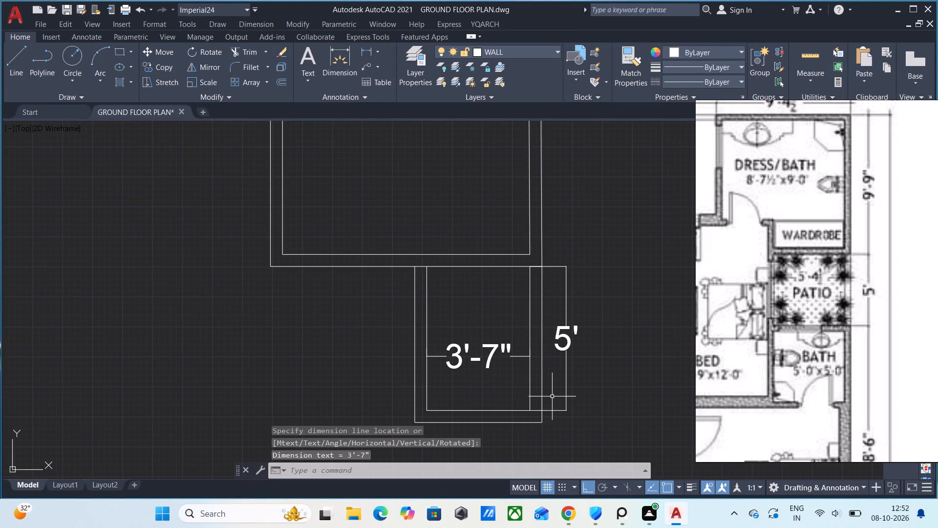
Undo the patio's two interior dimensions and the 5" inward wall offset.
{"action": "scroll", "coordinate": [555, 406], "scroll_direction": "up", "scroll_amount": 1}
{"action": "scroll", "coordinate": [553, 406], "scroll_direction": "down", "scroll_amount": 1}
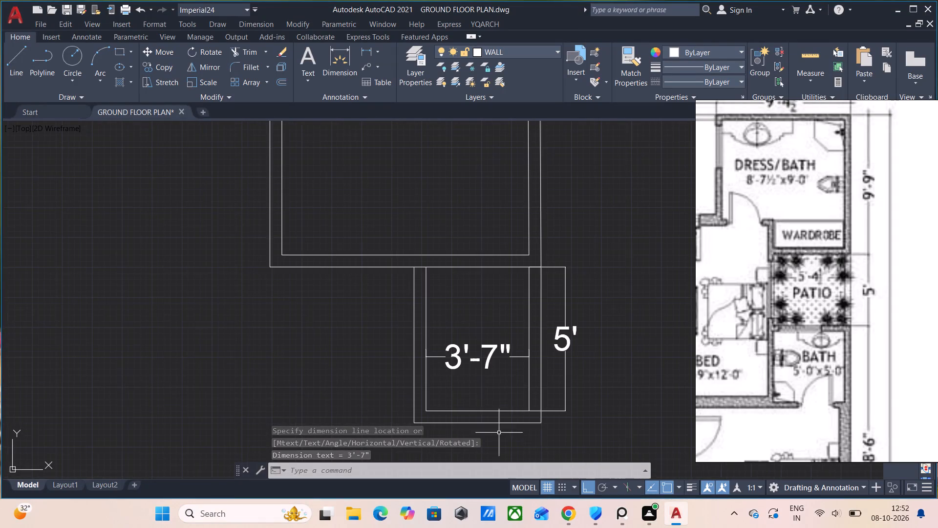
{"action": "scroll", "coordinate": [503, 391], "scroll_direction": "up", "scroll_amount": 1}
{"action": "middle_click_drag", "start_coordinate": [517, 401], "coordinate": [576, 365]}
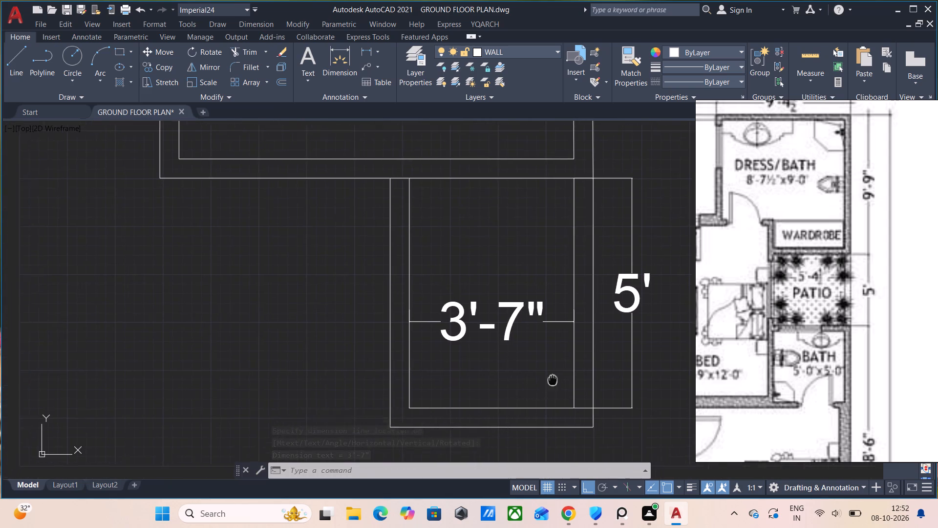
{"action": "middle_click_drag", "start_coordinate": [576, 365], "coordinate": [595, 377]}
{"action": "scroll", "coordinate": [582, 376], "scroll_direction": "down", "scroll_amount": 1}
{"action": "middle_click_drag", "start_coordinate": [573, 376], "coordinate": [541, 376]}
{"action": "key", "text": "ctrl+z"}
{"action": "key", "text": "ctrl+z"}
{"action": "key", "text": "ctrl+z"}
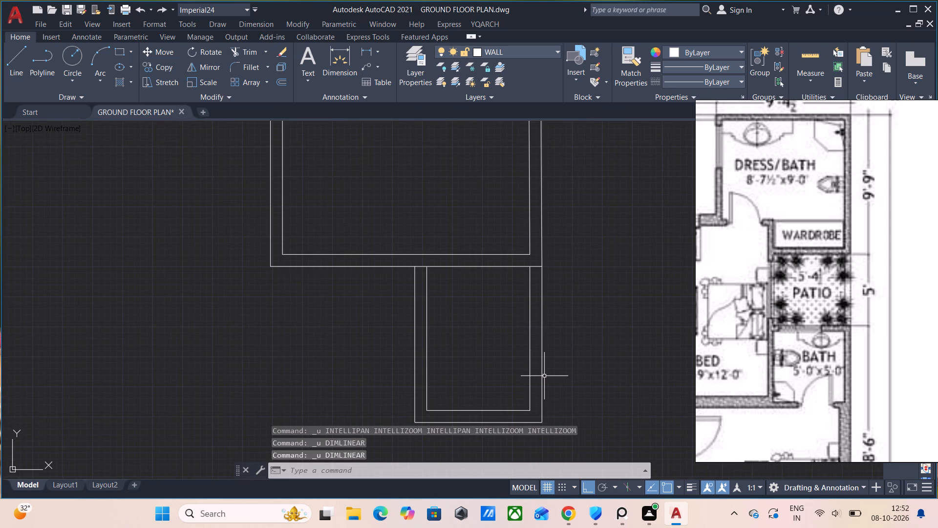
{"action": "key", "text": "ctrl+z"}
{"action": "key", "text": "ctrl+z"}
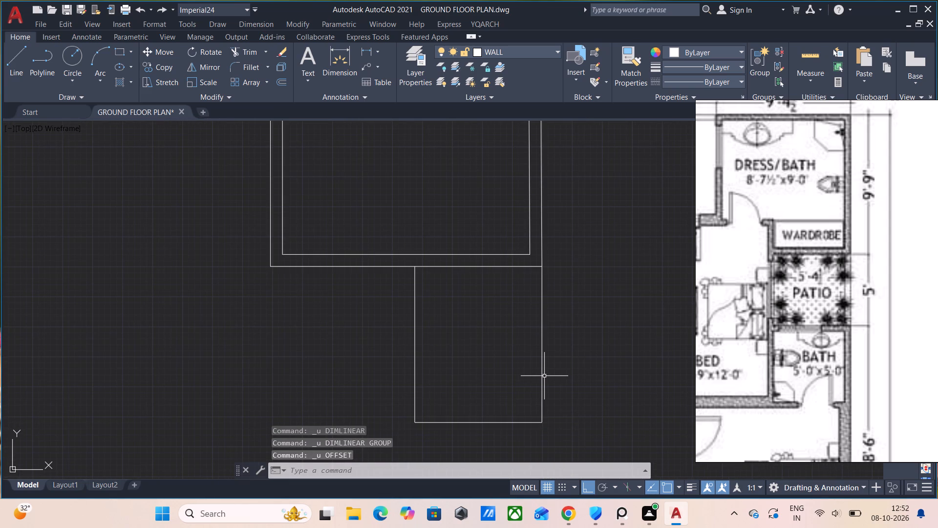
Undo the join of the patio outline and the lines it was drawn with.
{"action": "key", "text": "ctrl+z"}
{"action": "key", "text": "ctrl+z"}
{"action": "scroll", "coordinate": [458, 325], "scroll_direction": "down", "scroll_amount": 1}
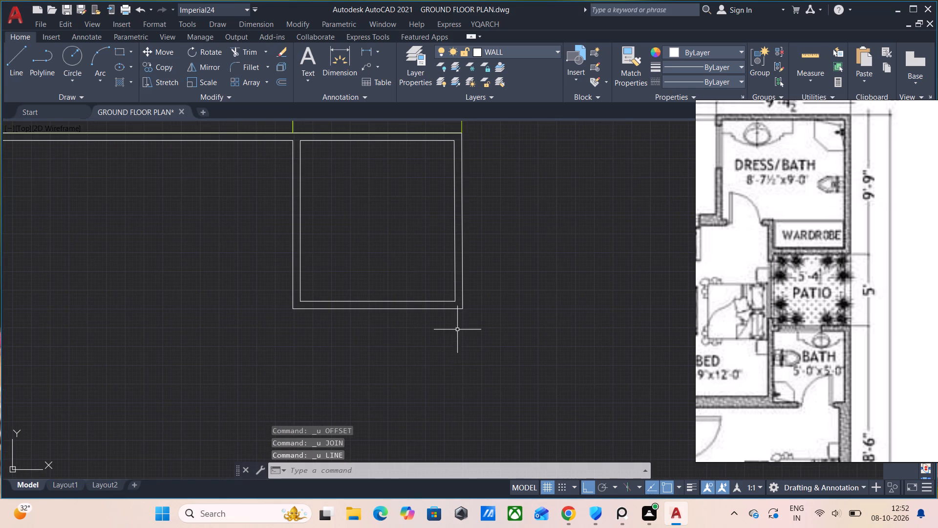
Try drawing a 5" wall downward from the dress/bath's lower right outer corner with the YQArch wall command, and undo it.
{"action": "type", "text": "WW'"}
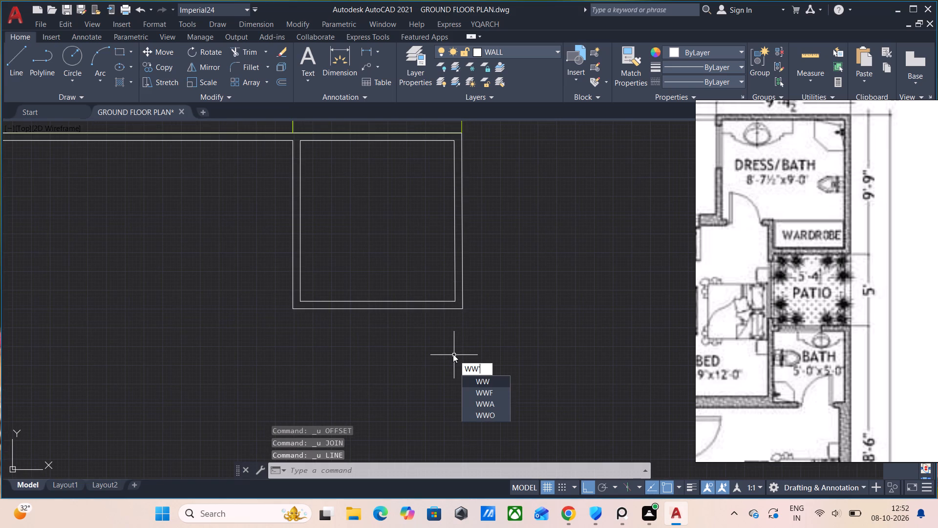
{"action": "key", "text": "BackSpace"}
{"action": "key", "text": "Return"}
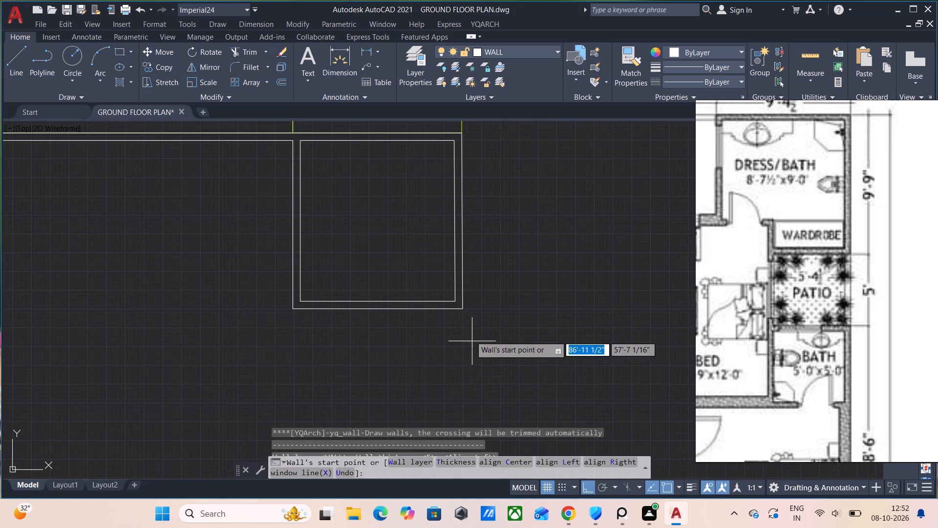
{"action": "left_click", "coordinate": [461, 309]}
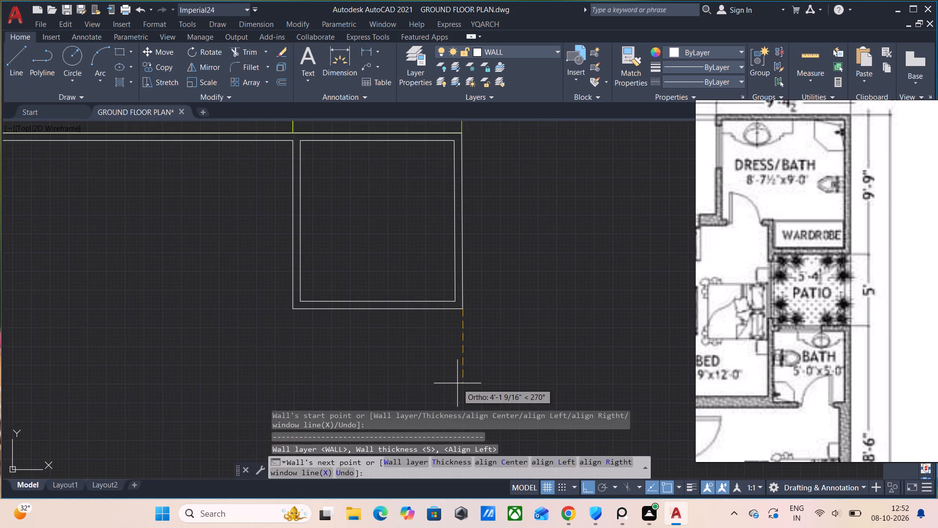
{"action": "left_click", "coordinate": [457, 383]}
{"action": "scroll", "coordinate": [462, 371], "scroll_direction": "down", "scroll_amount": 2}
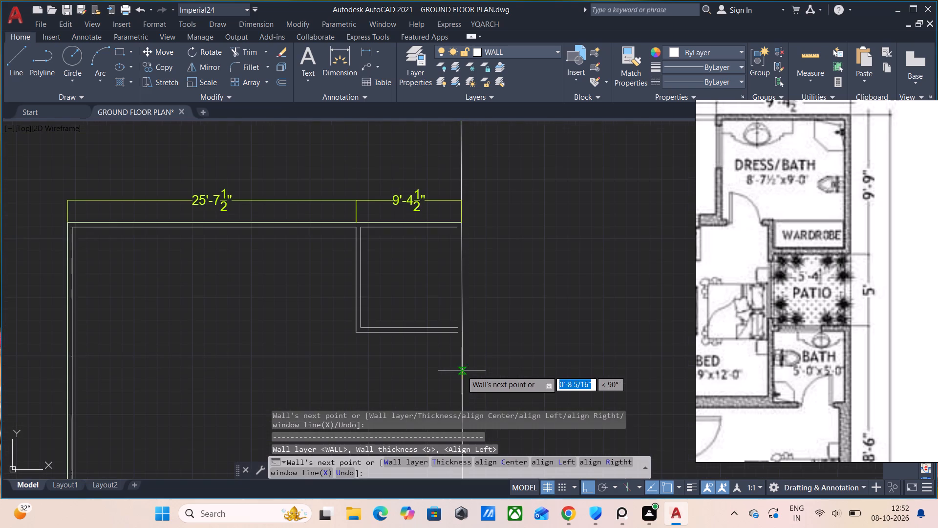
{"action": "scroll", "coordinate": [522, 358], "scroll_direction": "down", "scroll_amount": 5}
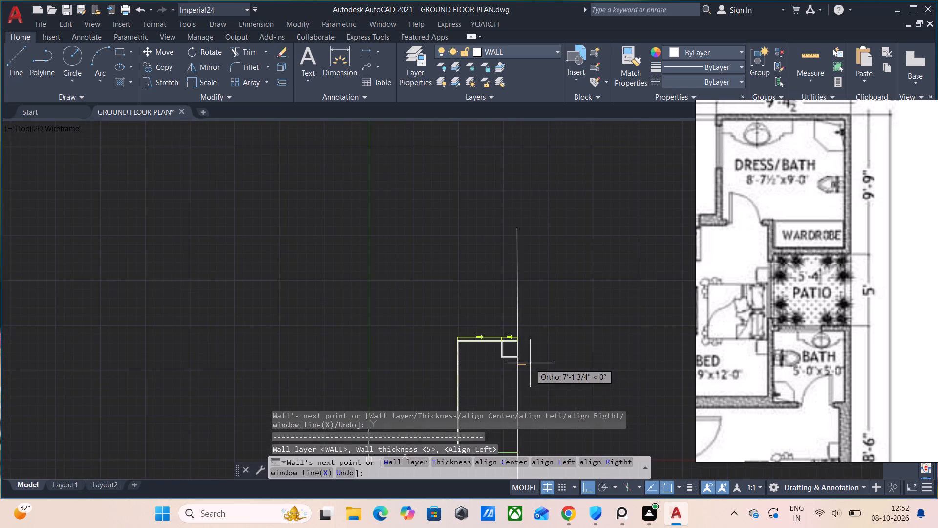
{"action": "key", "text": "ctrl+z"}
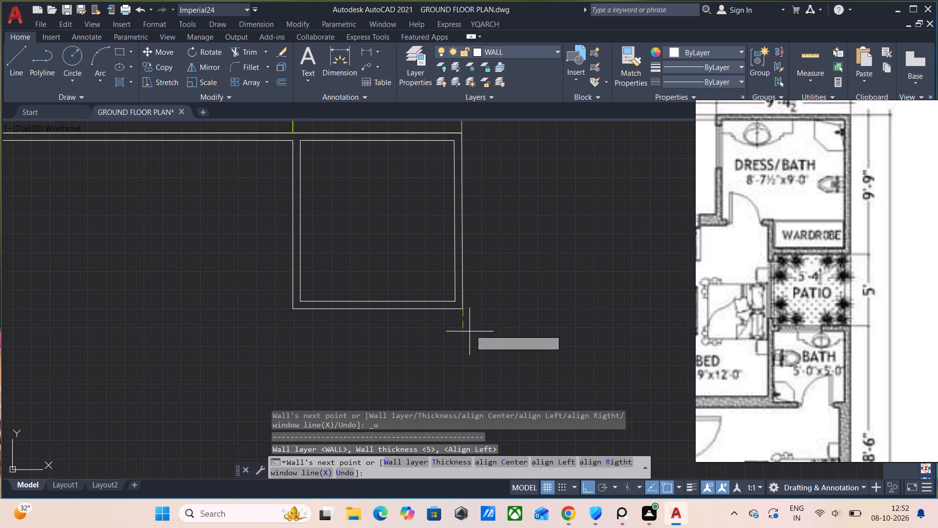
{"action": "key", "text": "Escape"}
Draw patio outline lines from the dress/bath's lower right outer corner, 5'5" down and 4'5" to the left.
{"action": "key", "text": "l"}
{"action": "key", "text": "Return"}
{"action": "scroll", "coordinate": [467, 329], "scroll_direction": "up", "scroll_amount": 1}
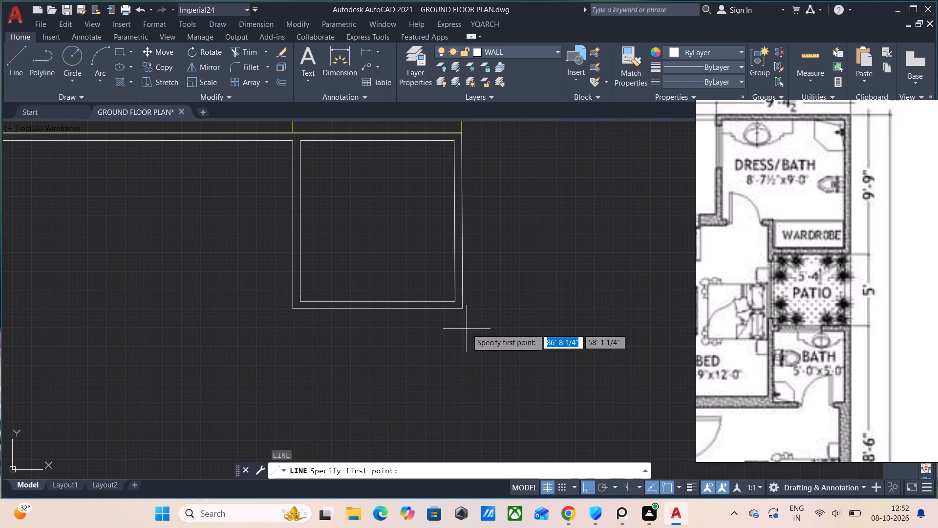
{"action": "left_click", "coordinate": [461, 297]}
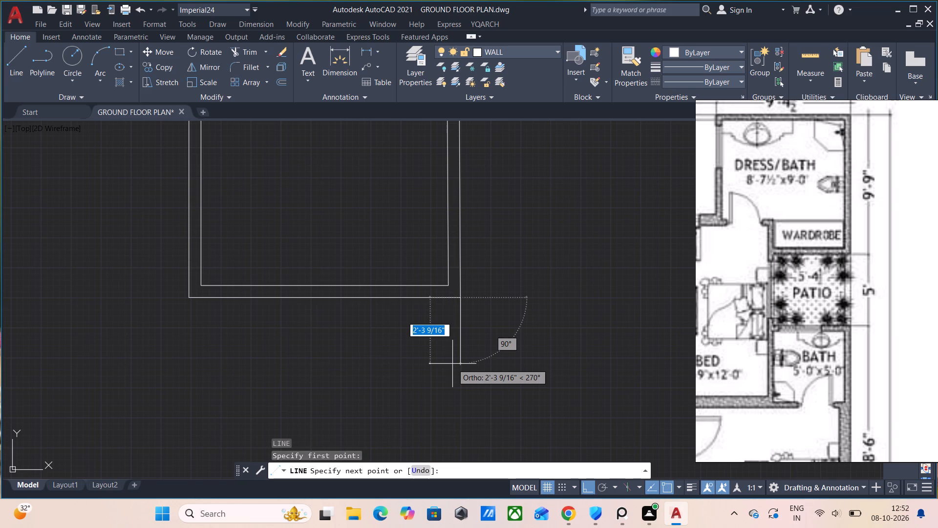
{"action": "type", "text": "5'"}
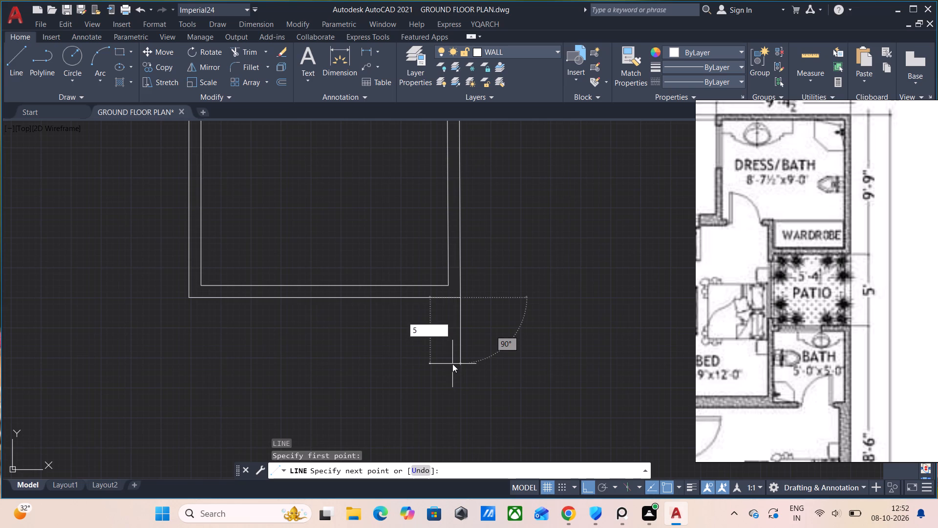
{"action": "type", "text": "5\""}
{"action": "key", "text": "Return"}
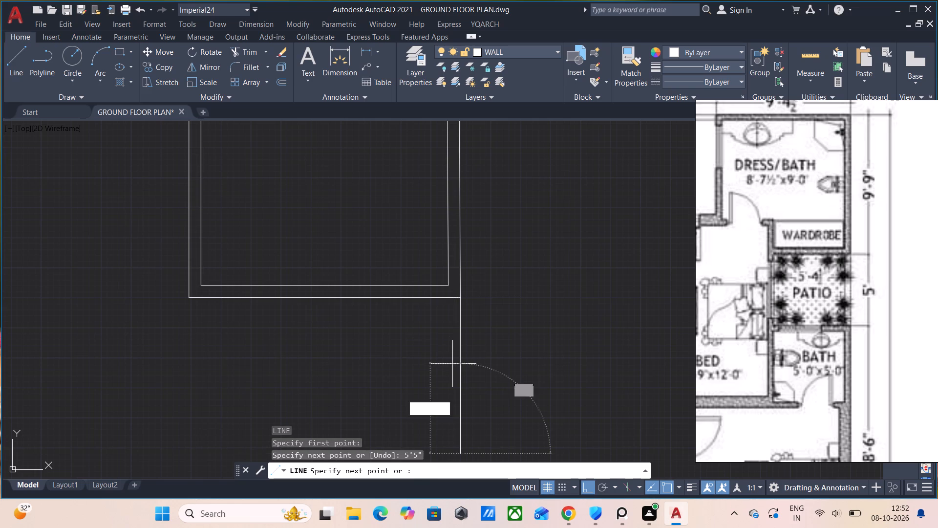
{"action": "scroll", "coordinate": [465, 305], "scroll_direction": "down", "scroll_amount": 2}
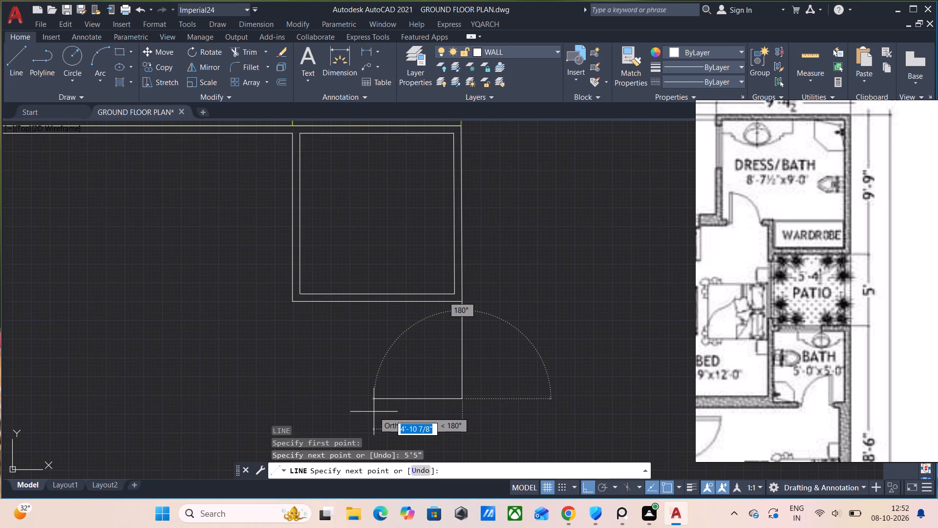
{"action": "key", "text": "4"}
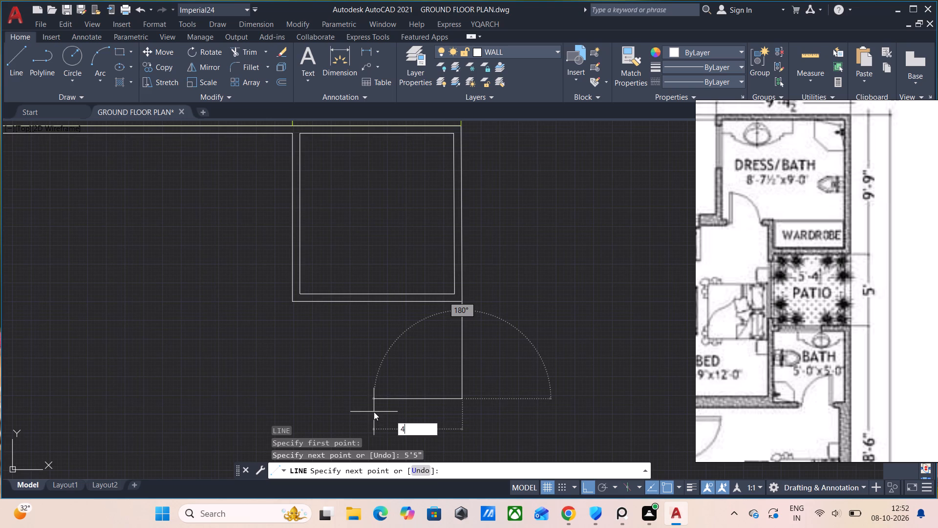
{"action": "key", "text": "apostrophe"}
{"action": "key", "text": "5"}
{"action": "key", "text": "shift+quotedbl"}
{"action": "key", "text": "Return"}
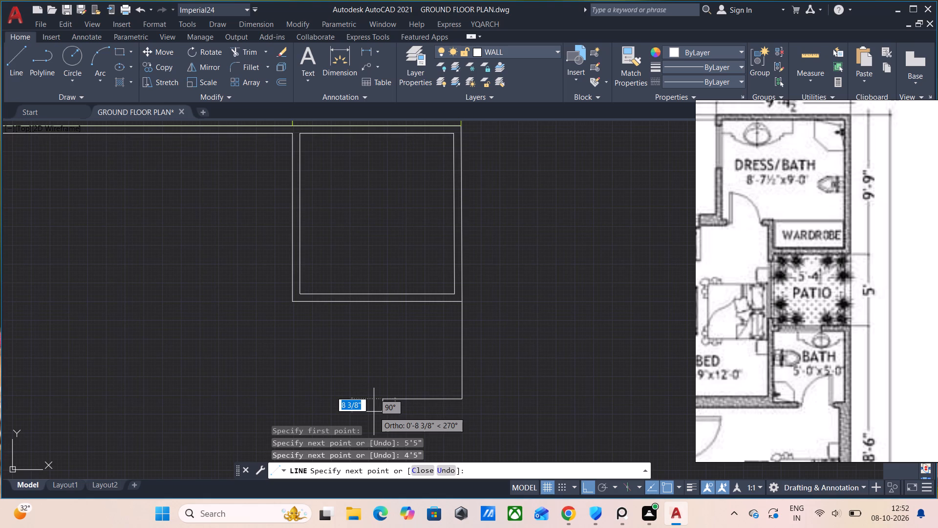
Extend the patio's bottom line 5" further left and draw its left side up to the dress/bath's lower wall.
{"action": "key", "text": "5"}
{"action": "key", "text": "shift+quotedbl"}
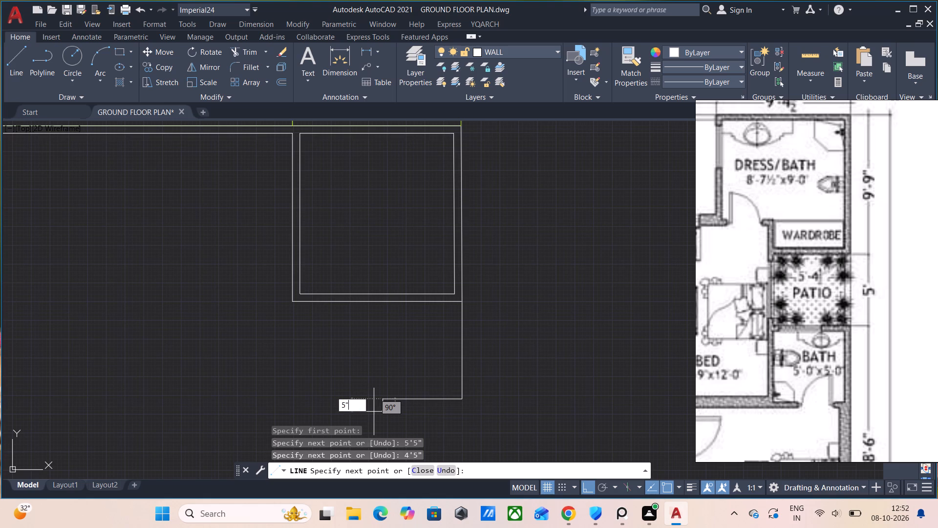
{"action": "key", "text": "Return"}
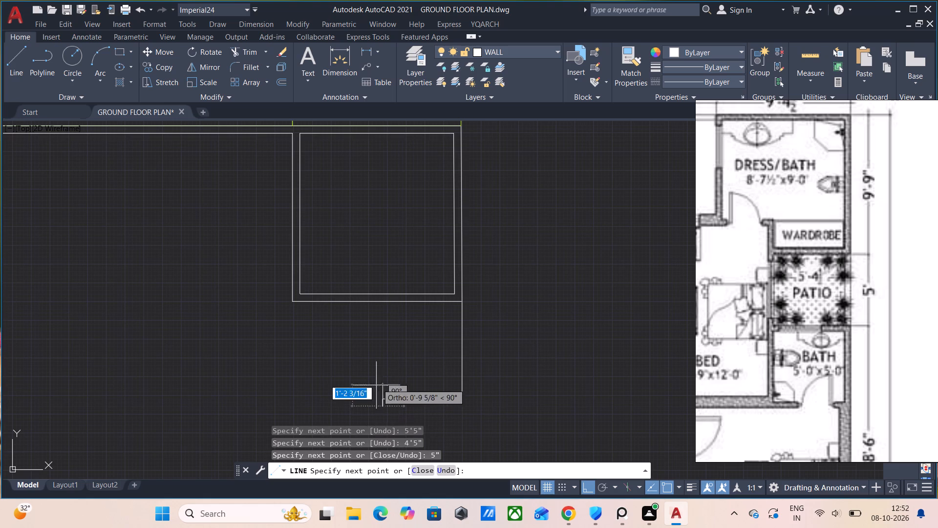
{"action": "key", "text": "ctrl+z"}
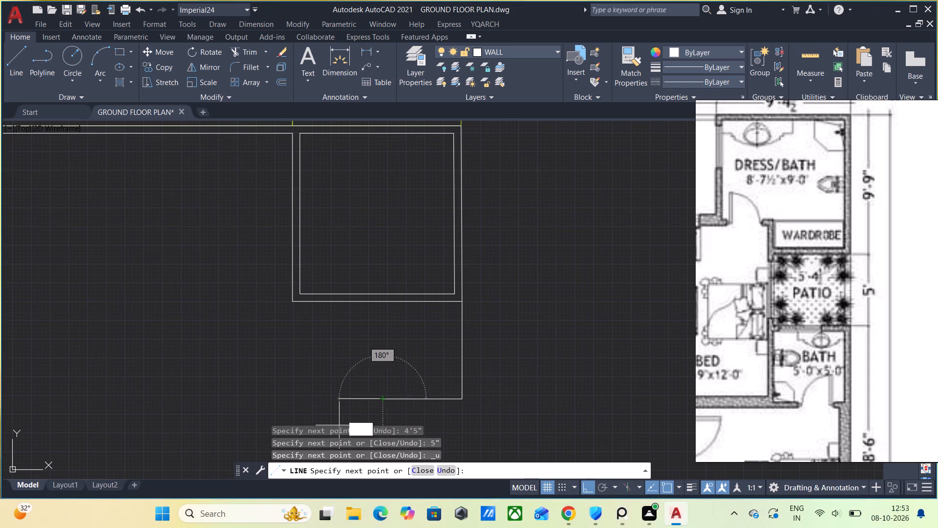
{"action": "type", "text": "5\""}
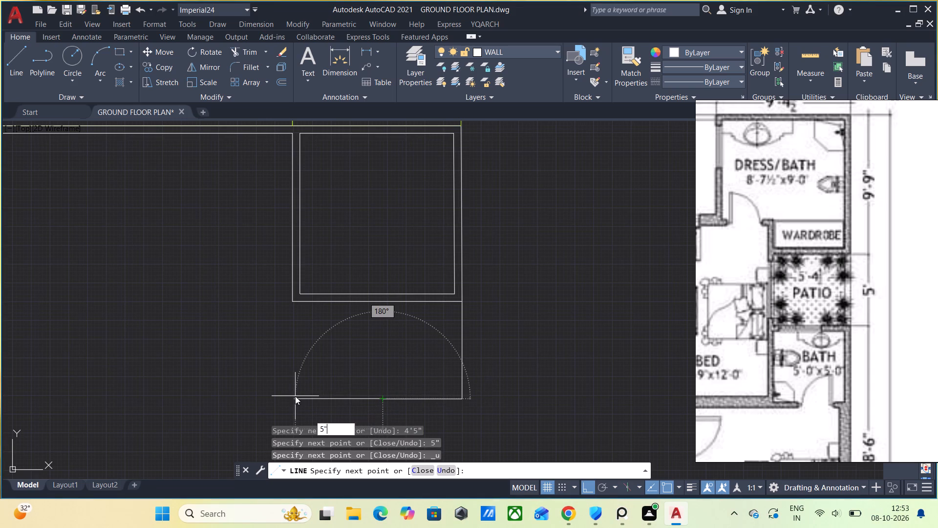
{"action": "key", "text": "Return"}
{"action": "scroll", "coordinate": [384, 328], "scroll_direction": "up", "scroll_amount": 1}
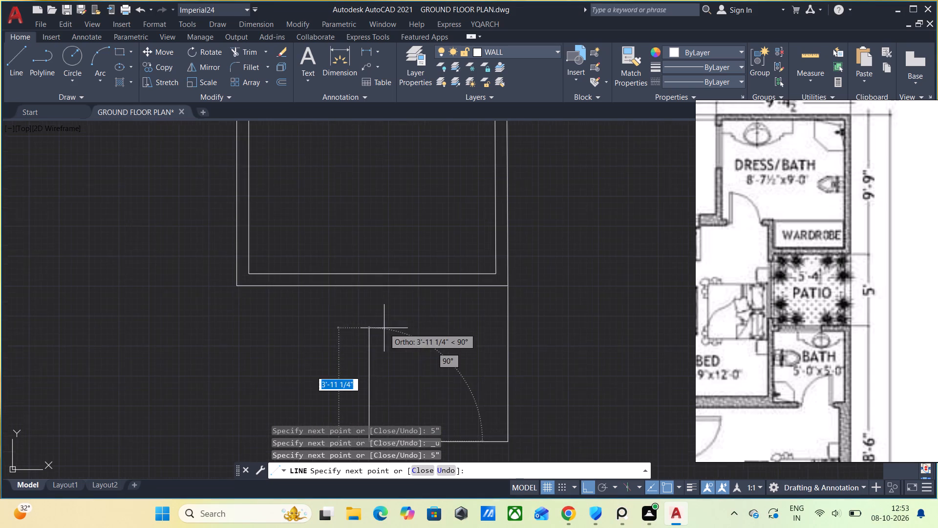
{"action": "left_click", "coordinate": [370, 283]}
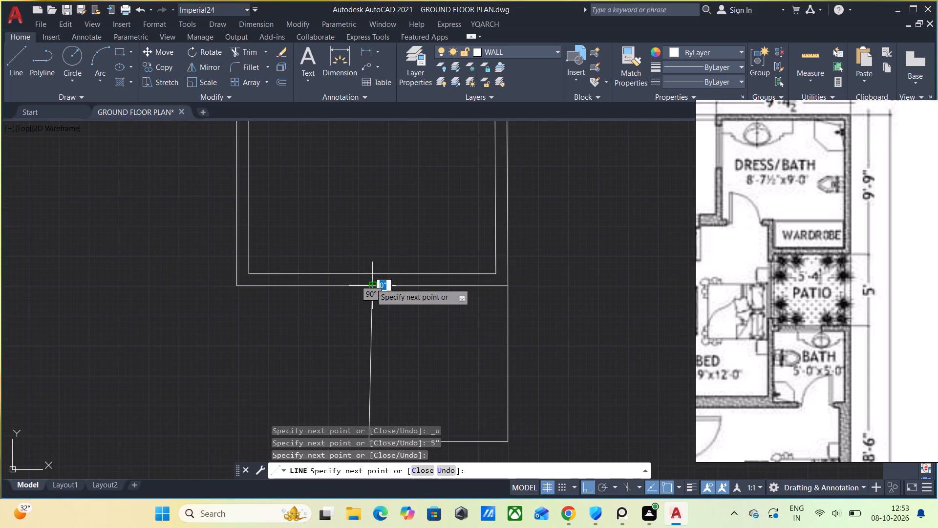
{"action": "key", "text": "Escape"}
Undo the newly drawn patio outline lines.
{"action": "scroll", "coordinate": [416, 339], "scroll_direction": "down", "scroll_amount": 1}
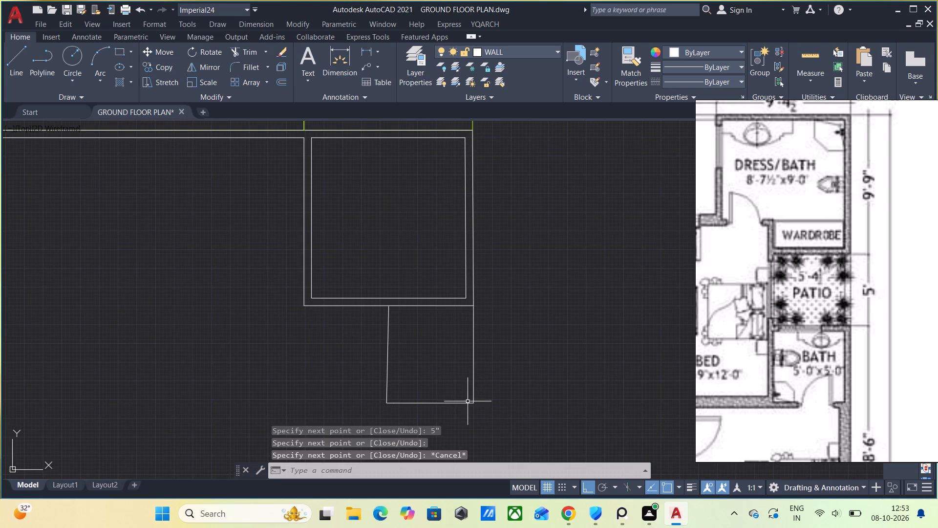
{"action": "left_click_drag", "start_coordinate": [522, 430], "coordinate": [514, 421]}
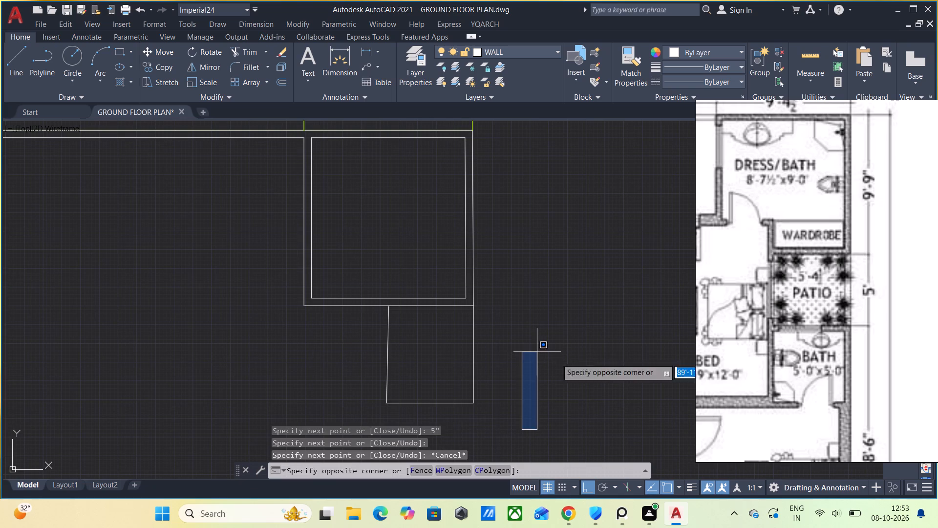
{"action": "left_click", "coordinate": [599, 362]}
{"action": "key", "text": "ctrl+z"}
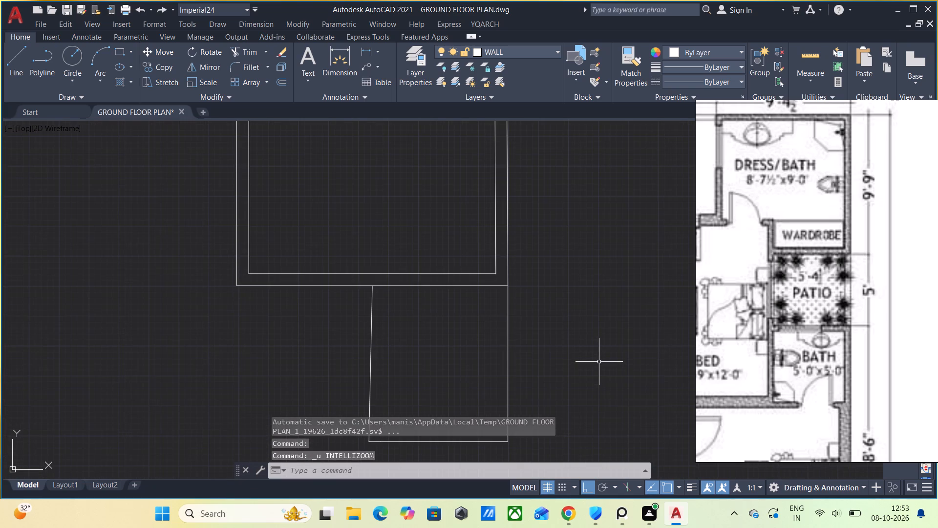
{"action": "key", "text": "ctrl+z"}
Draw a single 5'5" vertical line down from the dress/bath's lower right outer corner as the patio's outer side.
{"action": "scroll", "coordinate": [445, 308], "scroll_direction": "down", "scroll_amount": 1}
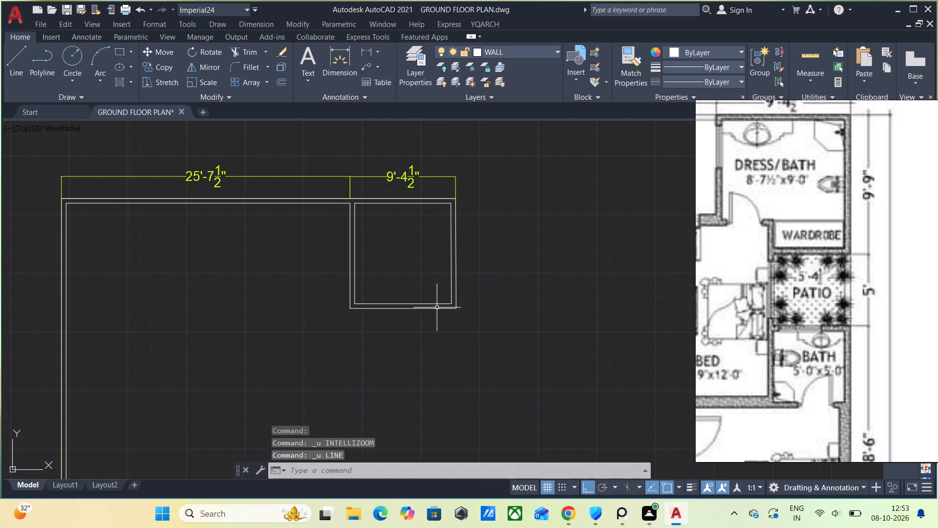
{"action": "key", "text": "l"}
{"action": "key", "text": "Return"}
{"action": "scroll", "coordinate": [464, 318], "scroll_direction": "up", "scroll_amount": 2}
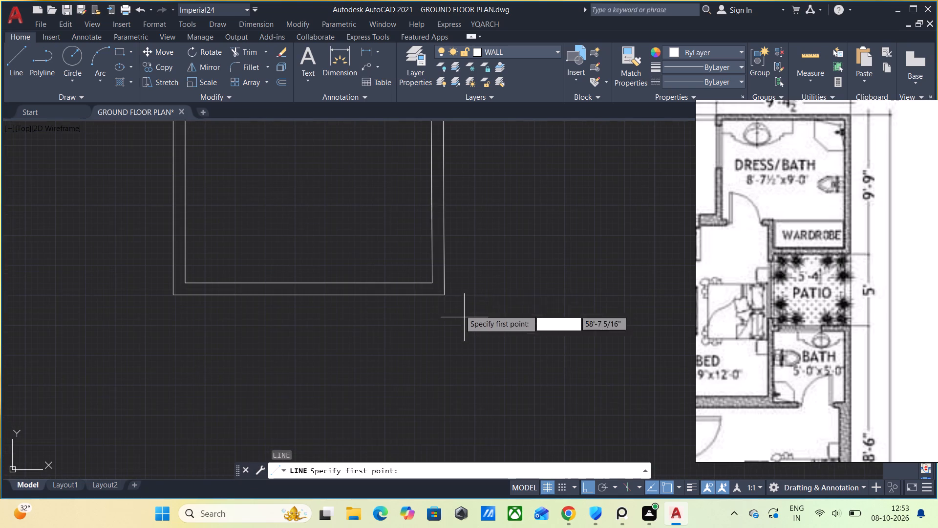
{"action": "left_click", "coordinate": [445, 294]}
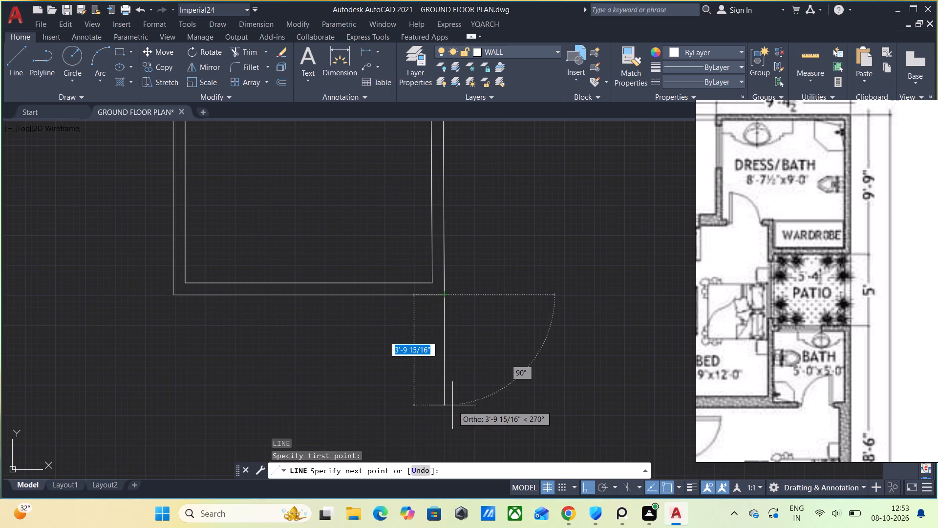
{"action": "key", "text": "5"}
{"action": "type", "text": "'5"}
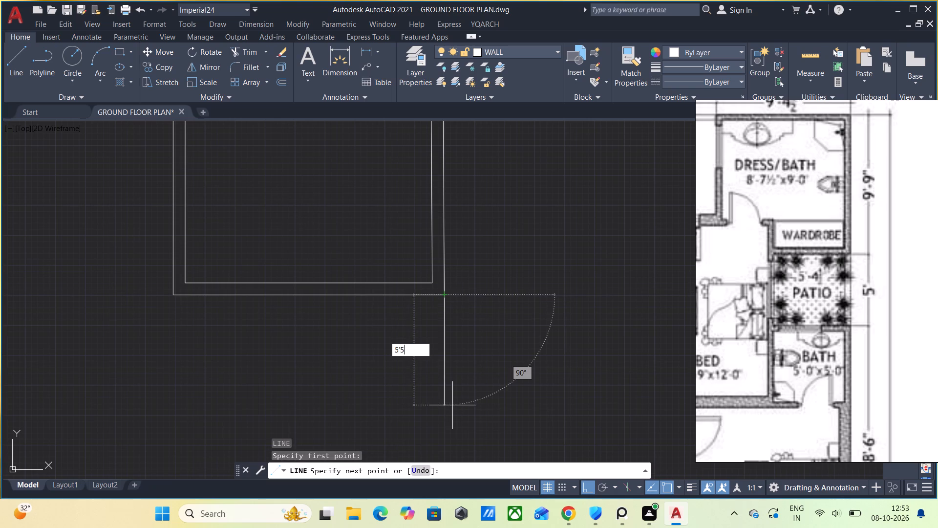
{"action": "key", "text": "shift+quotedbl"}
{"action": "key", "text": "Return"}
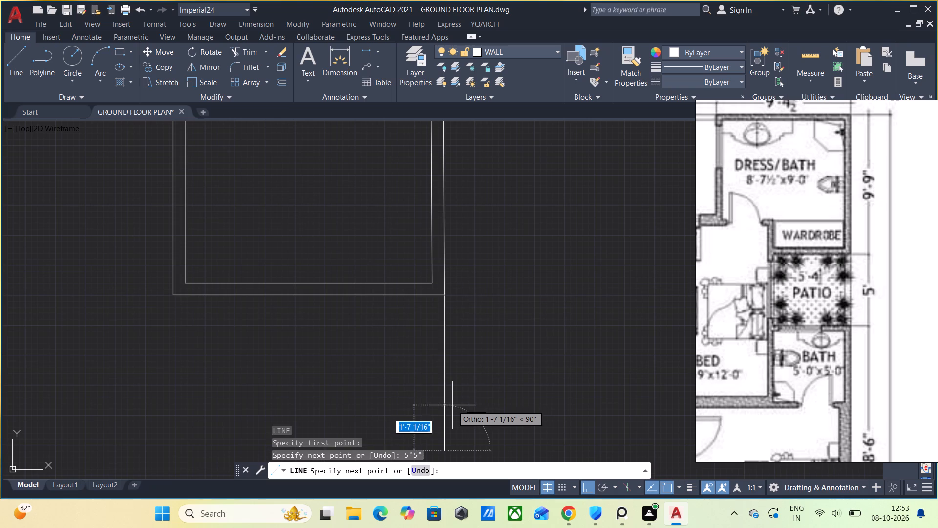
{"action": "scroll", "coordinate": [454, 395], "scroll_direction": "down", "scroll_amount": 1}
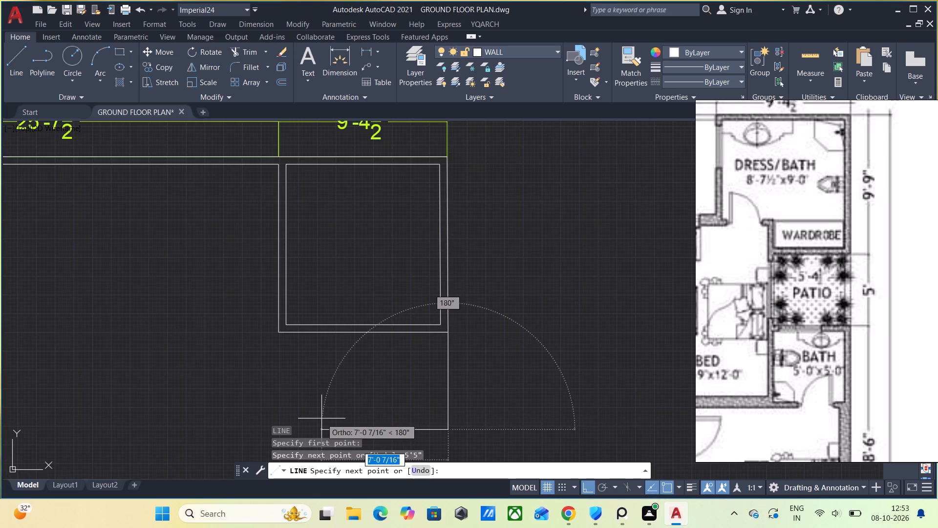
{"action": "key", "text": "Escape"}
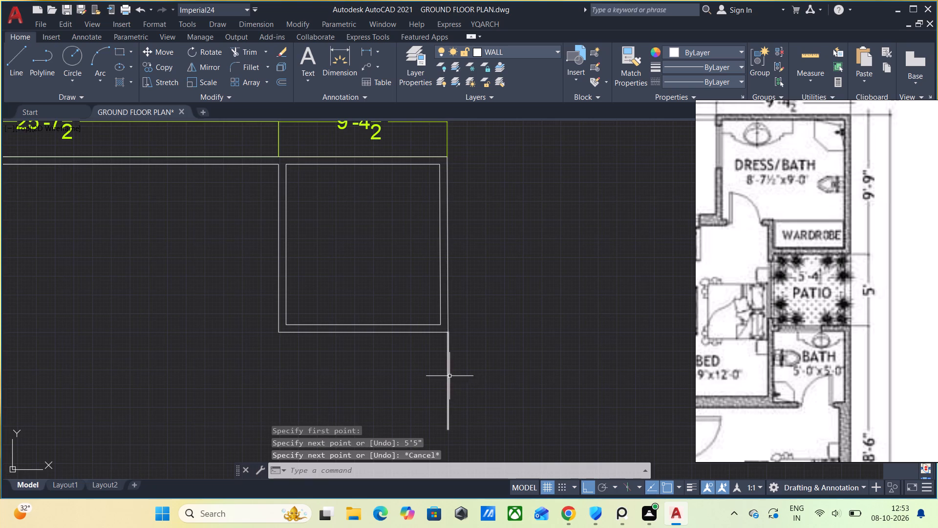
Offset the patio's outer vertical line 5" inward to form its outer wall thickness.
{"action": "left_click", "coordinate": [449, 376]}
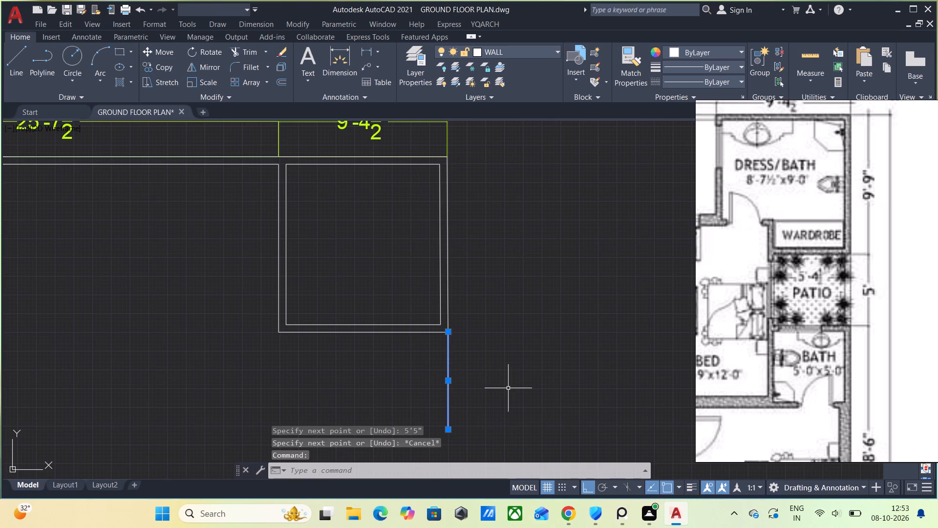
{"action": "key", "text": "o"}
{"action": "key", "text": "f"}
{"action": "left_click", "coordinate": [539, 415]}
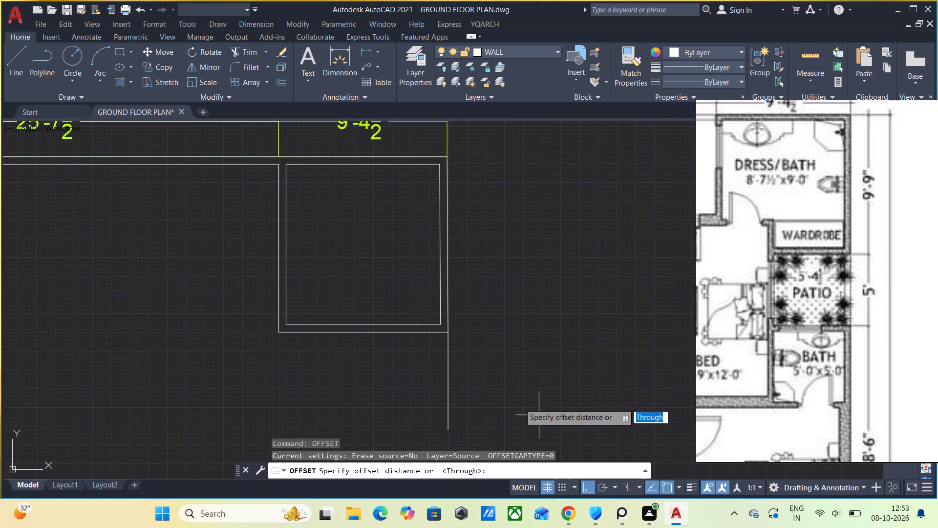
{"action": "type", "text": "5\""}
{"action": "key", "text": "Return"}
{"action": "left_click", "coordinate": [434, 389]}
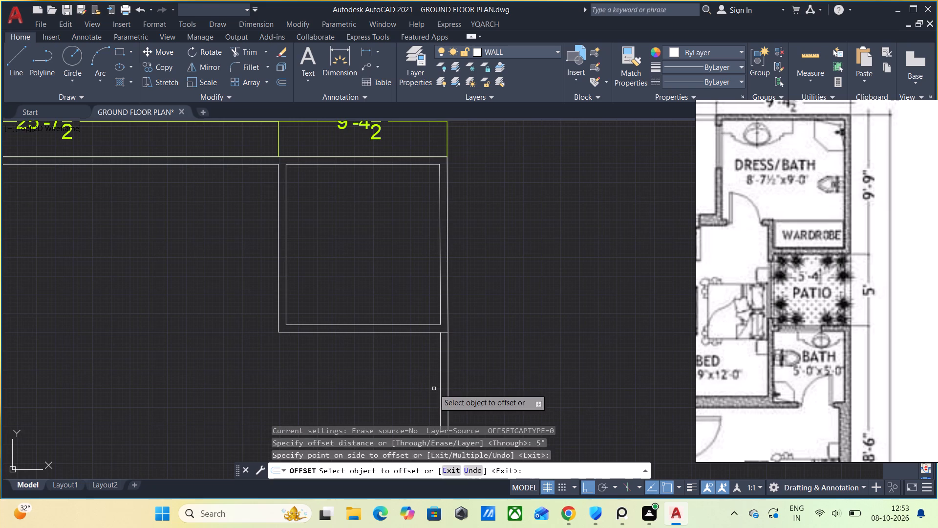
{"action": "key", "text": "Escape"}
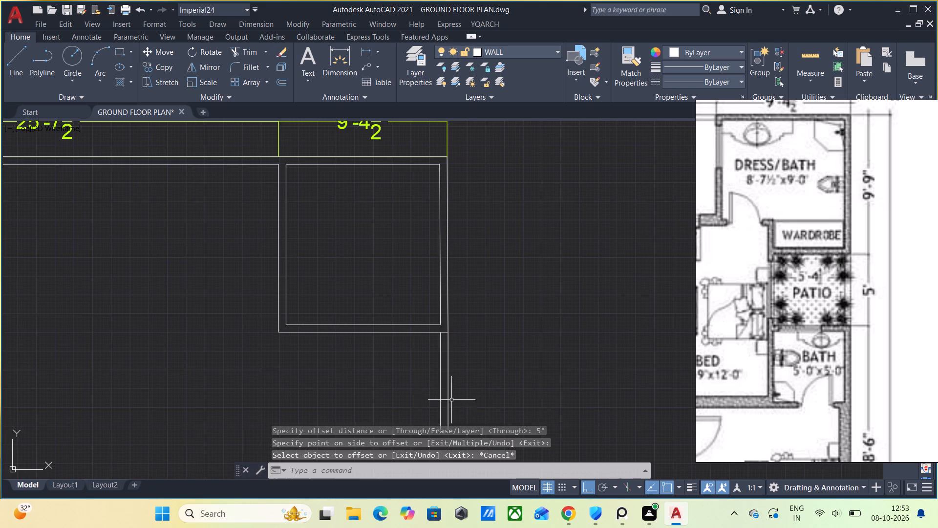
Add a linear dimension to the patio's outer vertical line, placed just outside the plan.
{"action": "scroll", "coordinate": [465, 407], "scroll_direction": "down", "scroll_amount": 1}
{"action": "middle_click_drag", "start_coordinate": [465, 407], "coordinate": [463, 355]}
{"action": "scroll", "coordinate": [463, 356], "scroll_direction": "up", "scroll_amount": 2}
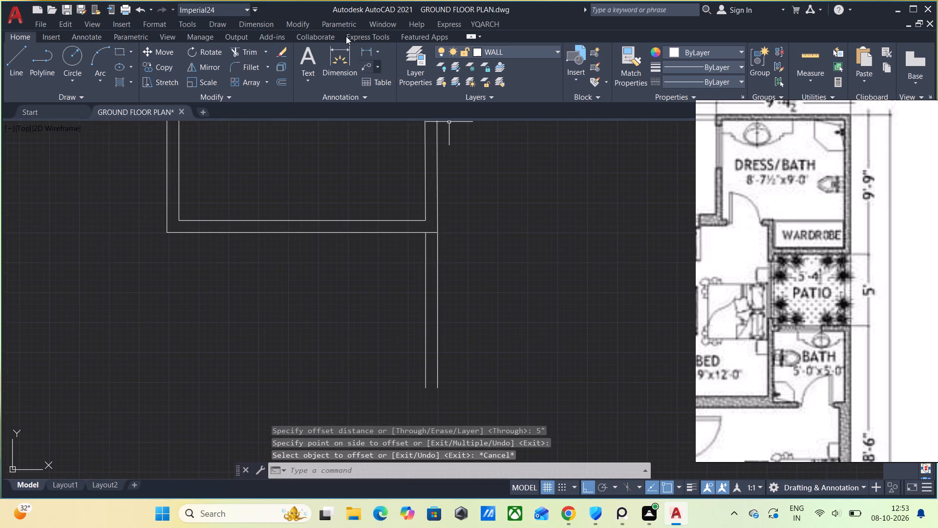
{"action": "key", "text": "d"}
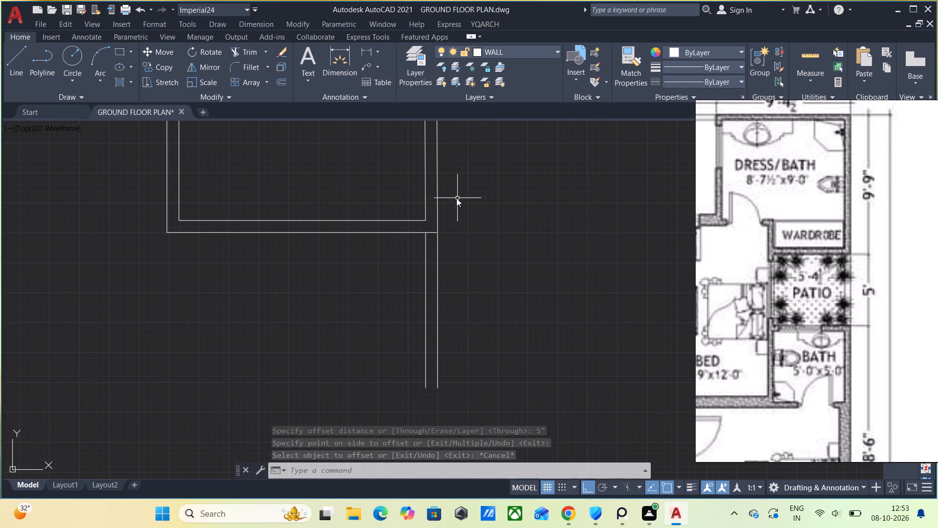
{"action": "type", "text": "IL"}
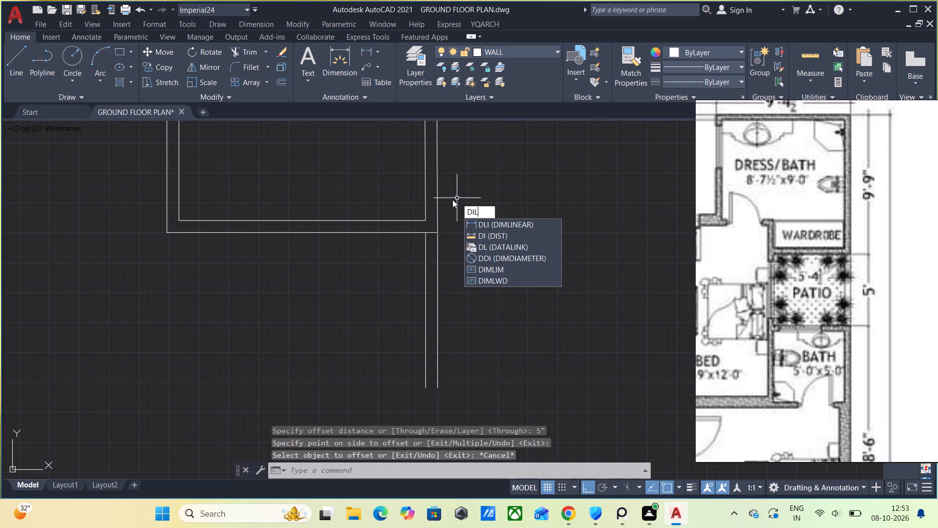
{"action": "left_click", "coordinate": [486, 223]}
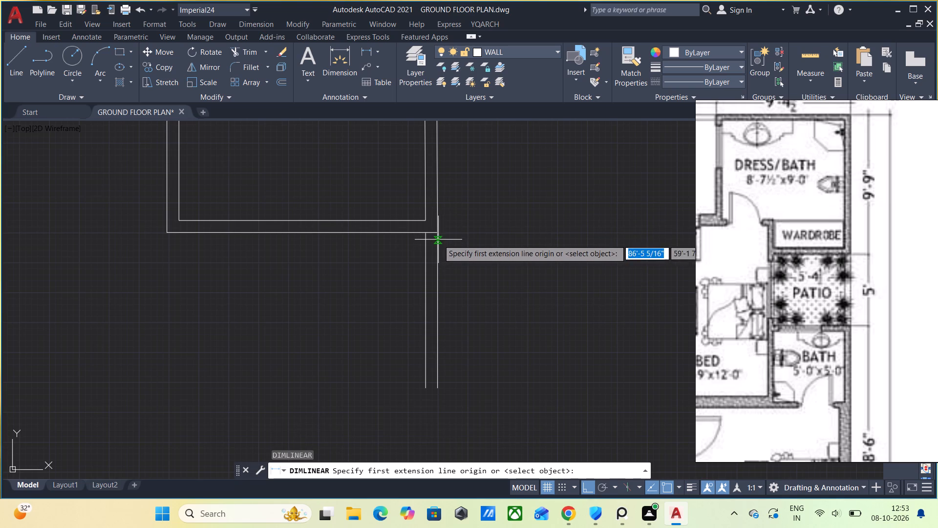
{"action": "left_click", "coordinate": [439, 235]}
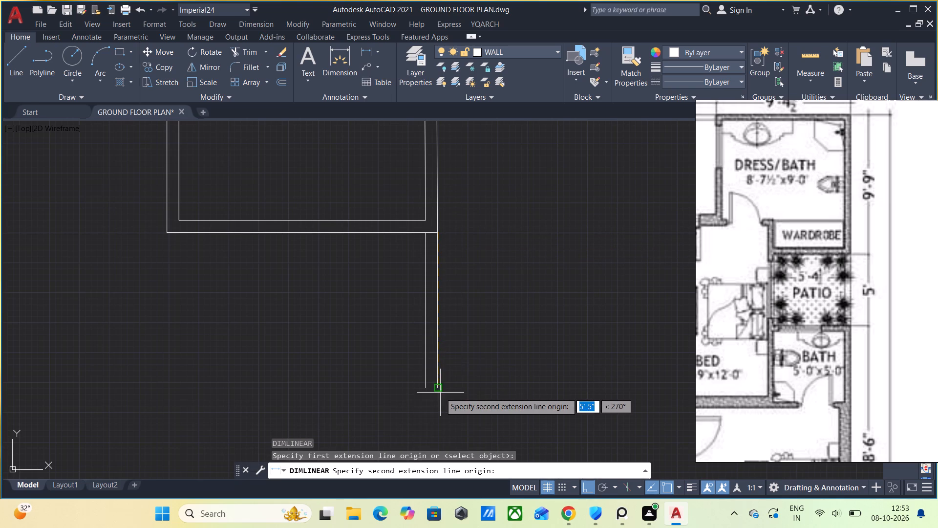
{"action": "left_click", "coordinate": [436, 390]}
{"action": "left_click", "coordinate": [486, 381]}
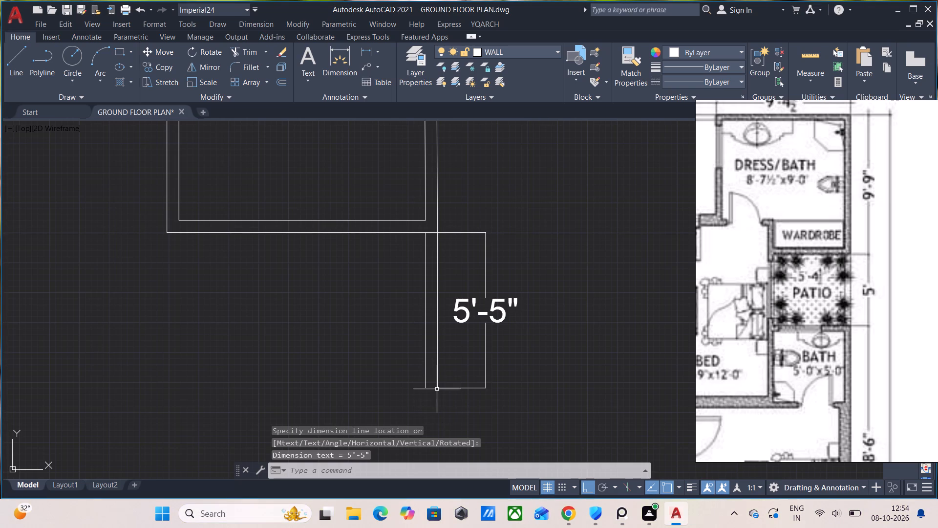
Draw the patio's 5" thick bottom wall leftward from the outer line's lower end, 4'5" long plus a further 5".
{"action": "type", "text": "WW"}
{"action": "key", "text": "Return"}
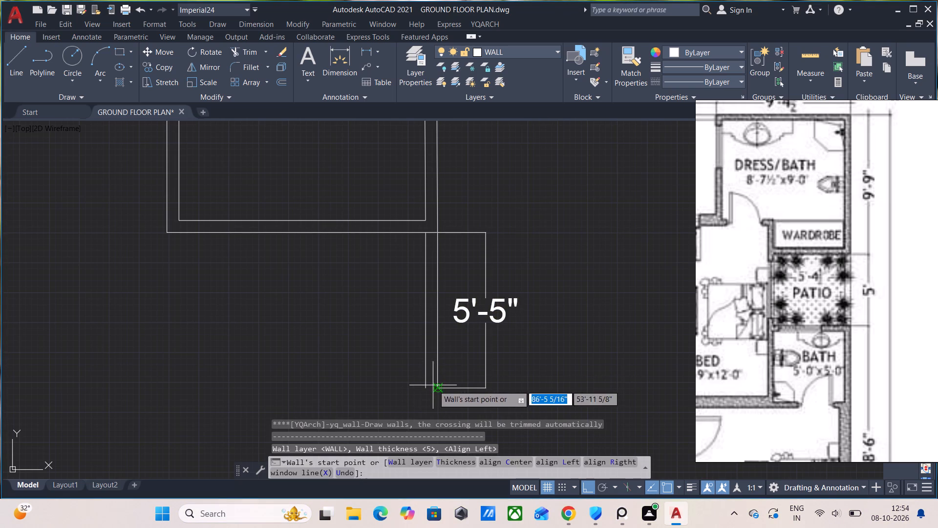
{"action": "left_click", "coordinate": [436, 386]}
{"action": "left_click", "coordinate": [273, 379]}
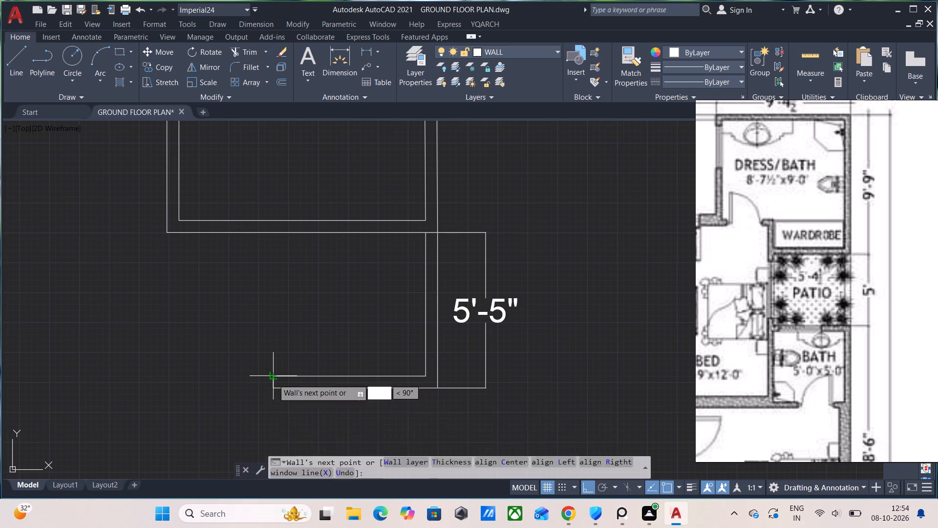
{"action": "key", "text": "ctrl+z"}
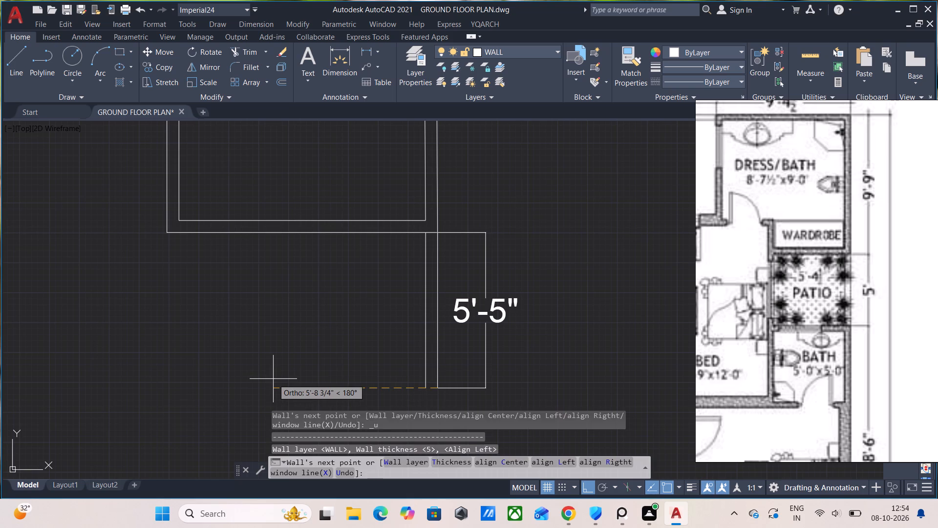
{"action": "key", "text": "4"}
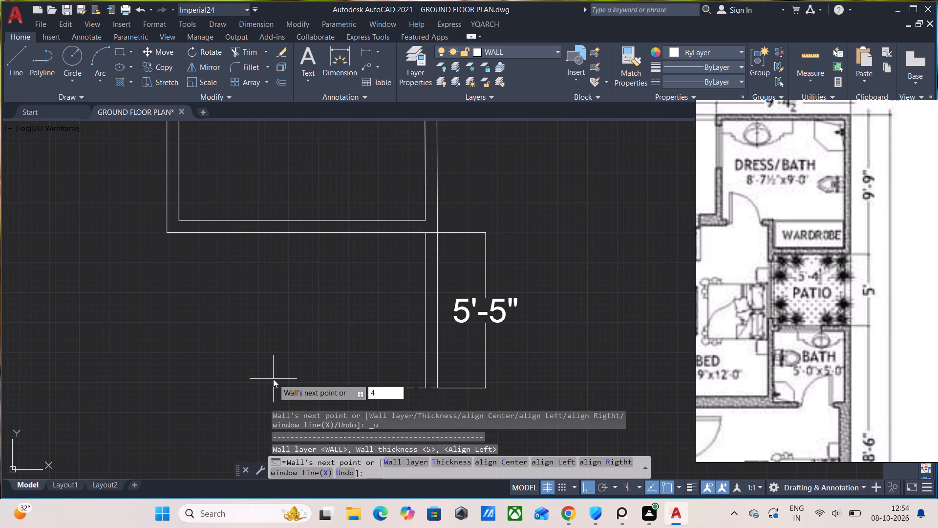
{"action": "key", "text": "apostrophe"}
{"action": "type", "text": "5\""}
{"action": "key", "text": "Return"}
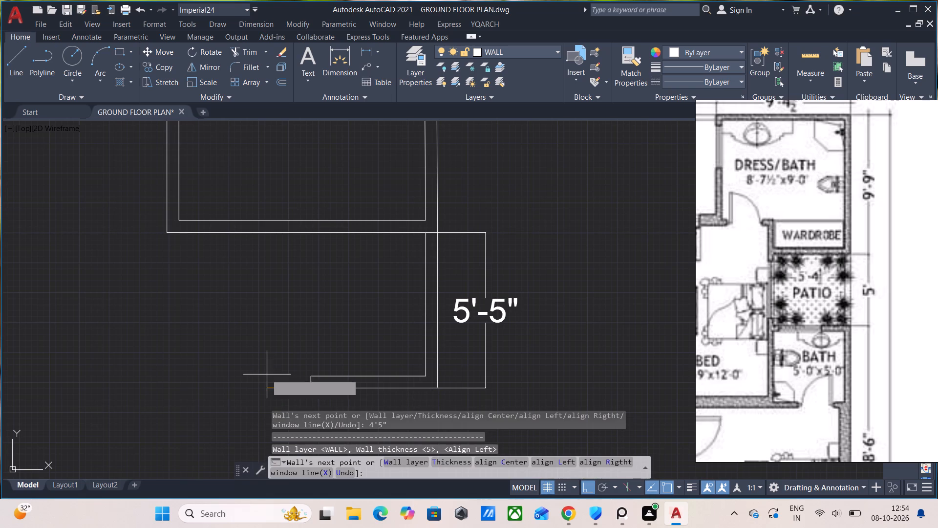
{"action": "key", "text": "4"}
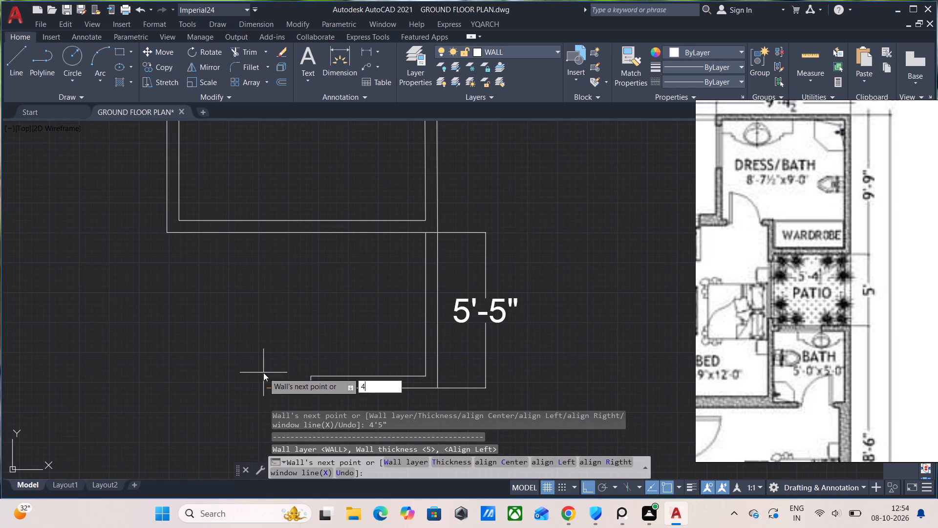
{"action": "key", "text": "BackSpace"}
{"action": "type", "text": "5\""}
{"action": "key", "text": "Return"}
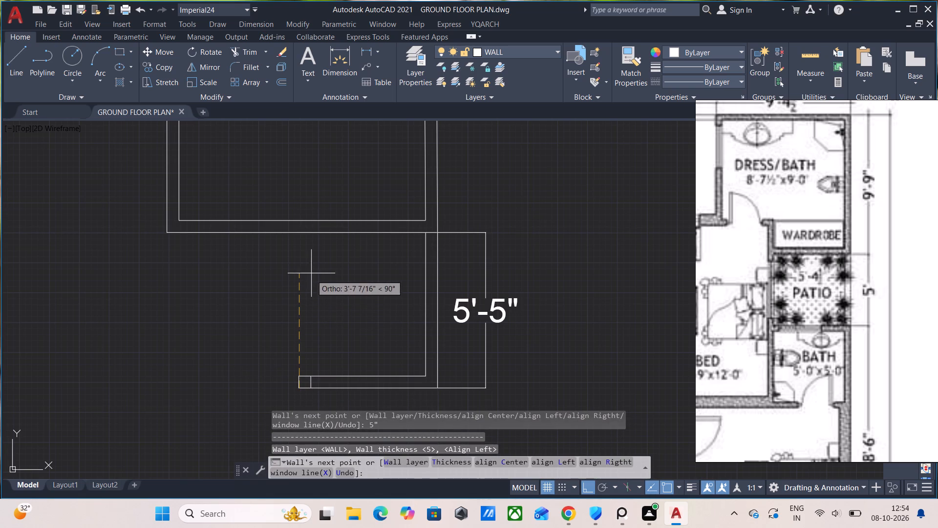
Continue the 5" wall straight up from the bottom wall's inner end to the dress/bath's lower wall.
{"action": "left_click", "coordinate": [306, 229]}
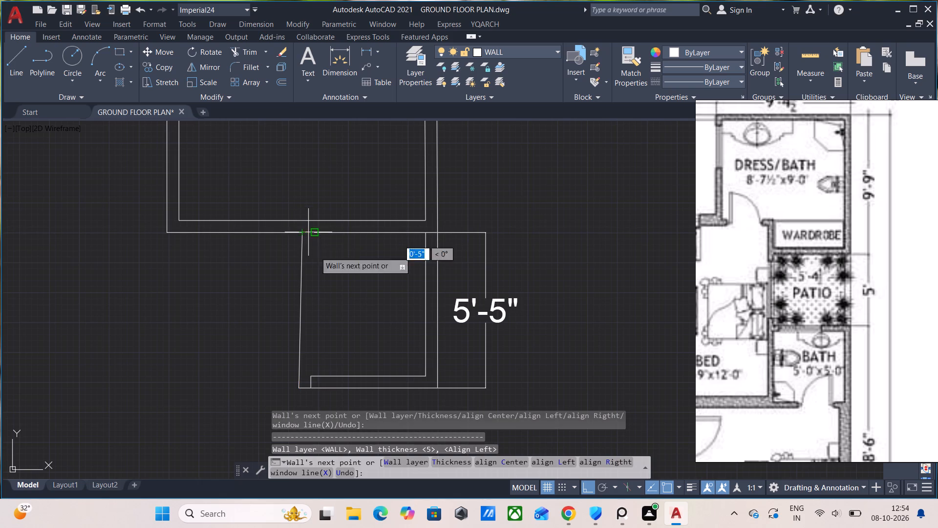
{"action": "scroll", "coordinate": [329, 297], "scroll_direction": "up", "scroll_amount": 1}
{"action": "key", "text": "ctrl+z"}
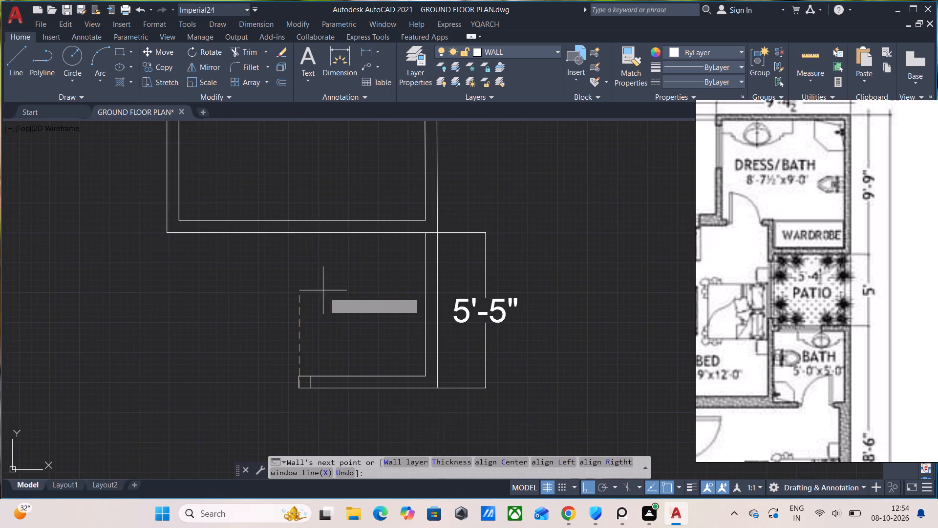
{"action": "left_click", "coordinate": [300, 235]}
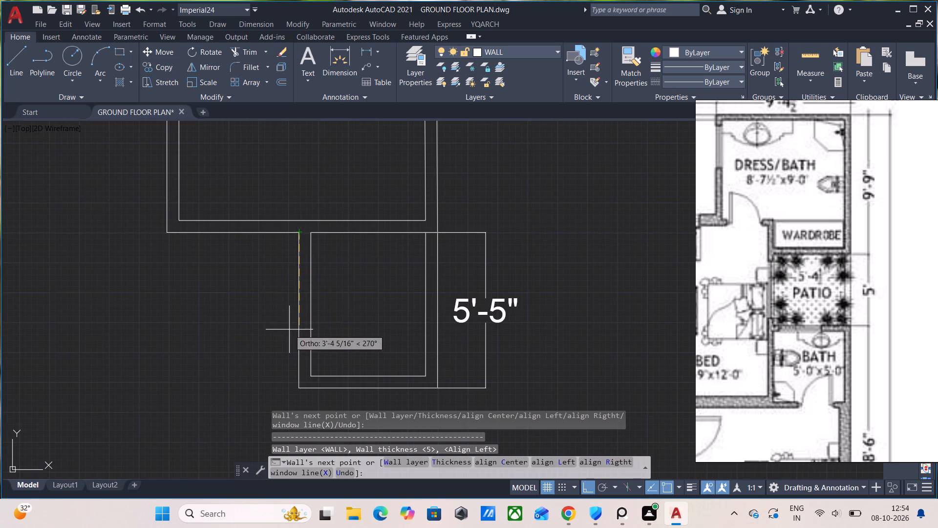
{"action": "key", "text": "Escape"}
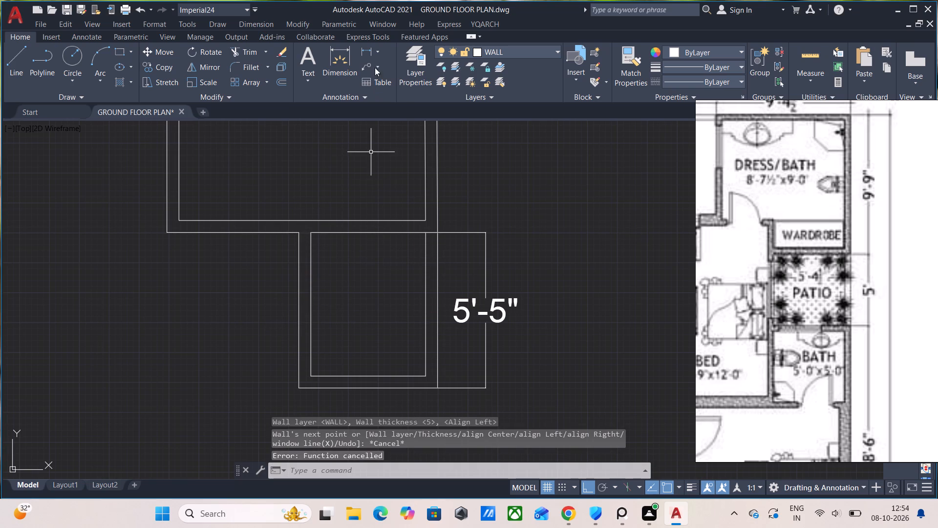
Add a linear dimension across the patio's clear inner width.
{"action": "left_click", "coordinate": [369, 53]}
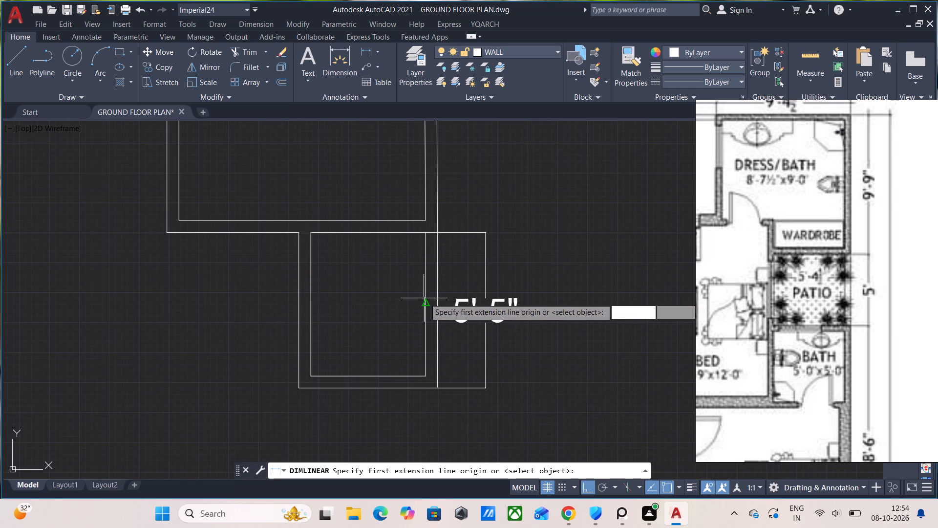
{"action": "left_click", "coordinate": [425, 298]}
{"action": "left_click", "coordinate": [309, 294]}
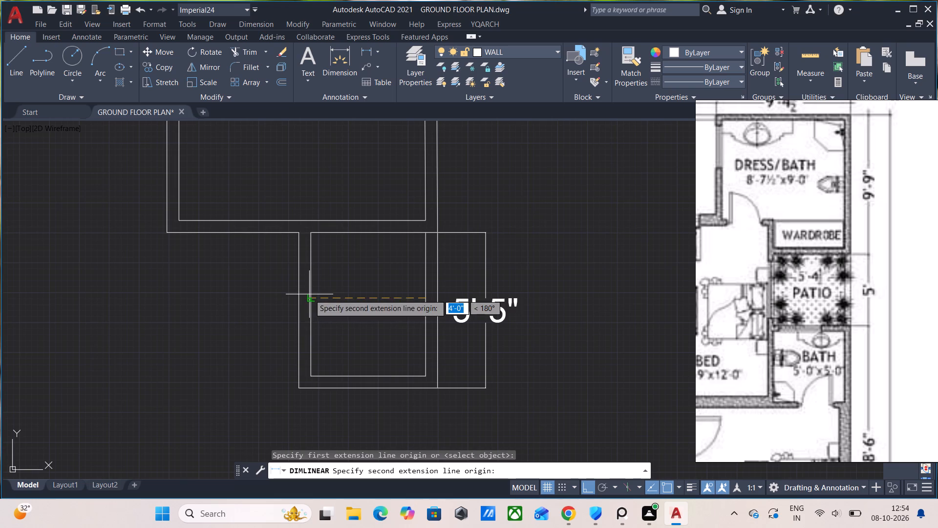
{"action": "left_click", "coordinate": [337, 318]}
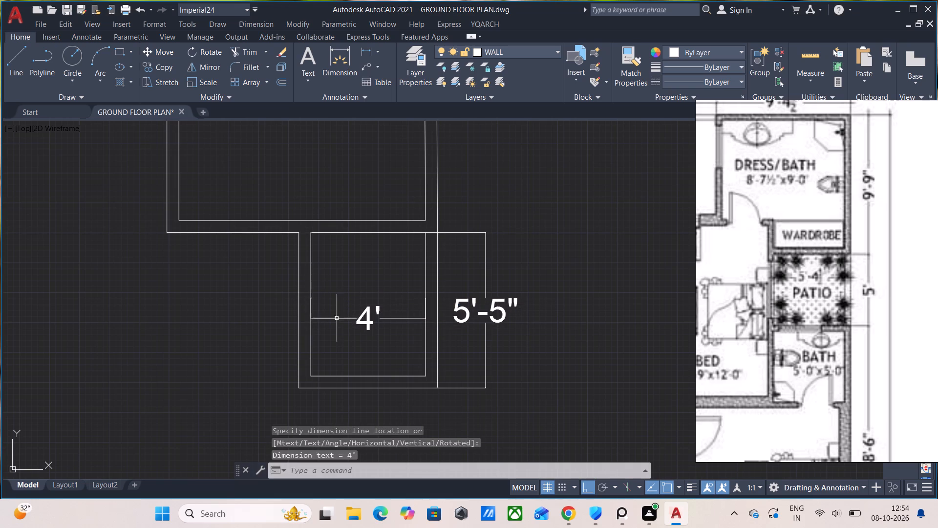
Trim the dress/bath's lower wall line where it crosses between the two faces of the patio's outer wall.
{"action": "scroll", "coordinate": [440, 344], "scroll_direction": "down", "scroll_amount": 1}
{"action": "scroll", "coordinate": [422, 396], "scroll_direction": "up", "scroll_amount": 1}
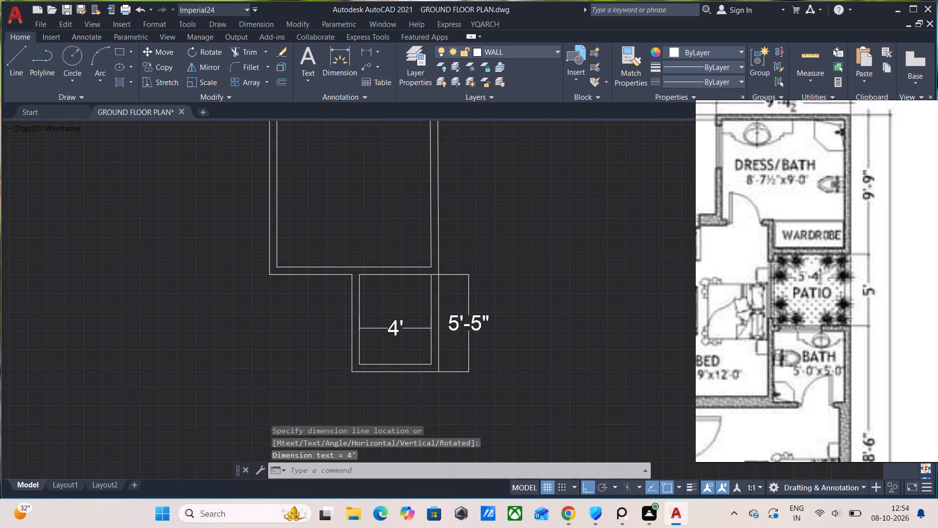
{"action": "scroll", "coordinate": [456, 392], "scroll_direction": "down", "scroll_amount": 2}
{"action": "middle_click_drag", "start_coordinate": [447, 385], "coordinate": [437, 303]}
{"action": "scroll", "coordinate": [458, 226], "scroll_direction": "up", "scroll_amount": 2}
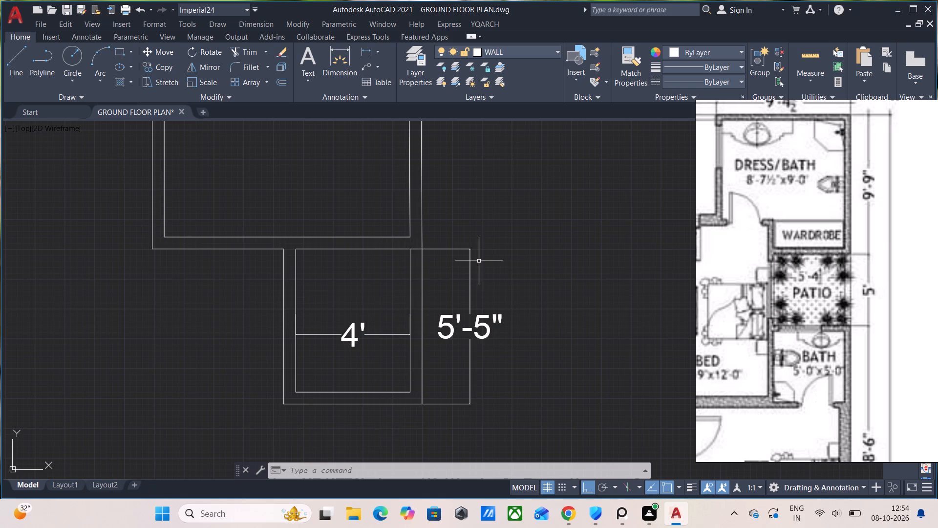
{"action": "left_click", "coordinate": [471, 252]}
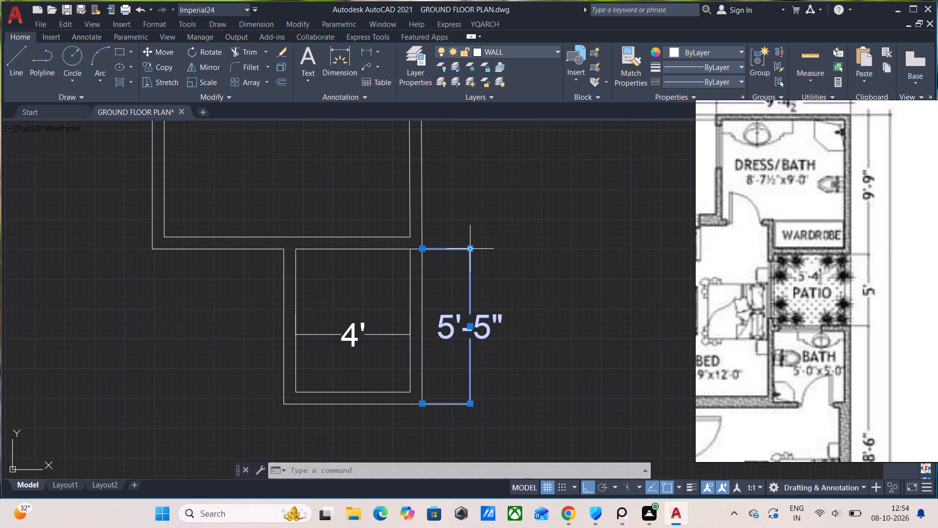
{"action": "scroll", "coordinate": [423, 264], "scroll_direction": "up", "scroll_amount": 1}
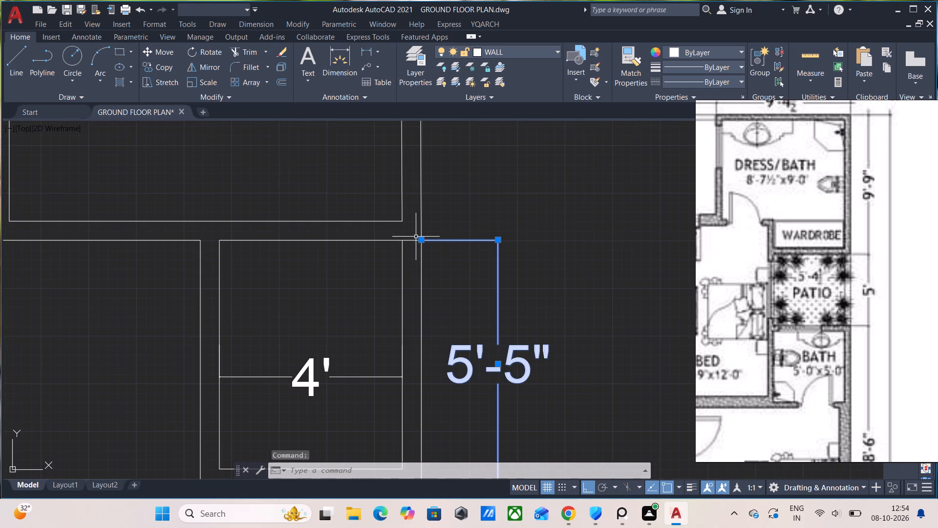
{"action": "key", "text": "Escape"}
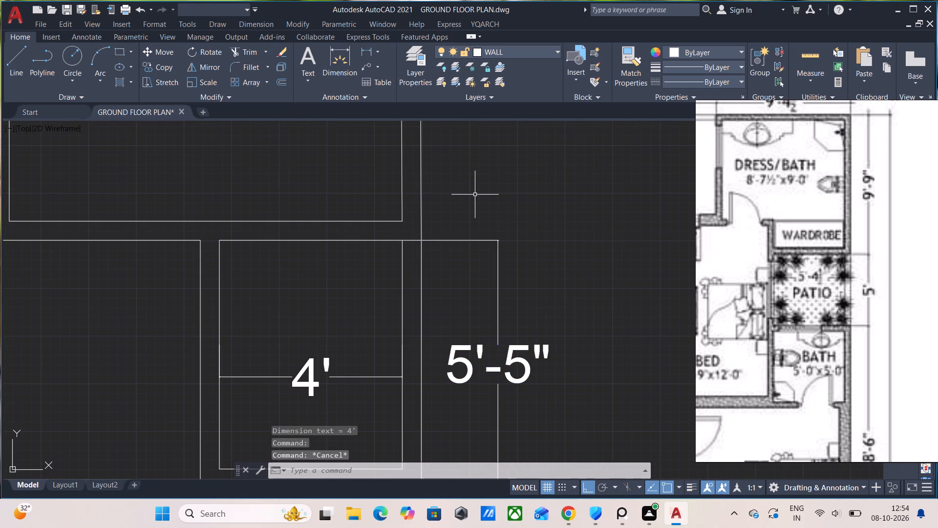
{"action": "key", "text": "t"}
{"action": "key", "text": "r"}
{"action": "key", "text": "Return"}
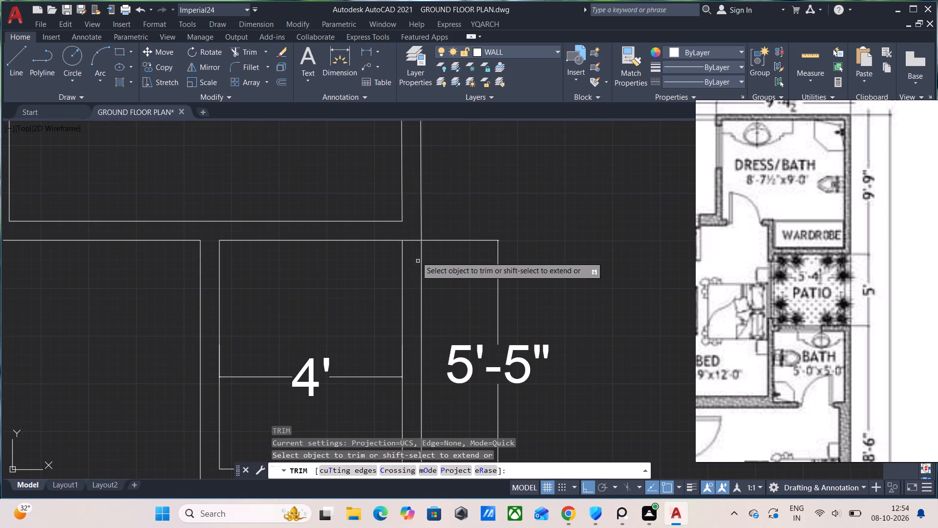
{"action": "left_click_drag", "start_coordinate": [415, 249], "coordinate": [411, 234]}
{"action": "key", "text": "Escape"}
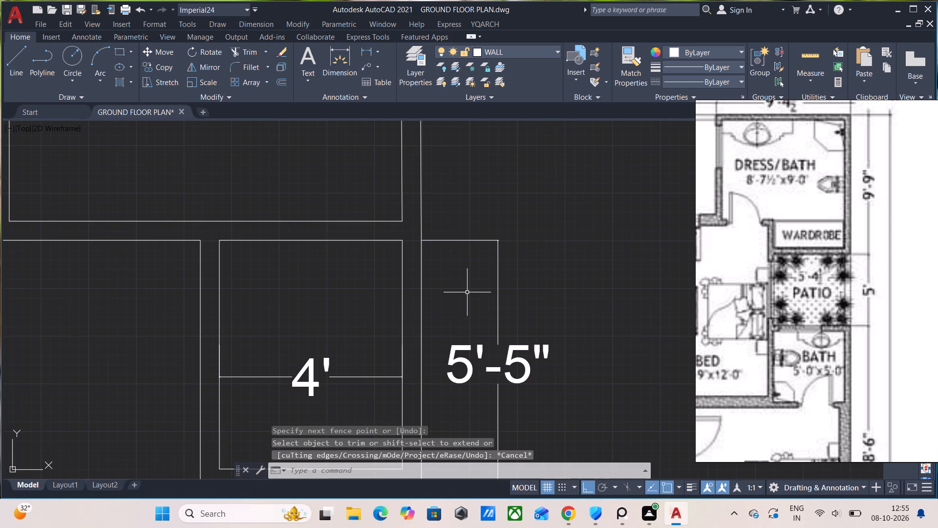
Save the drawing.
{"action": "key", "text": "ctrl+s"}
{"action": "scroll", "coordinate": [481, 315], "scroll_direction": "down", "scroll_amount": 2}
{"action": "scroll", "coordinate": [501, 375], "scroll_direction": "down", "scroll_amount": 2}
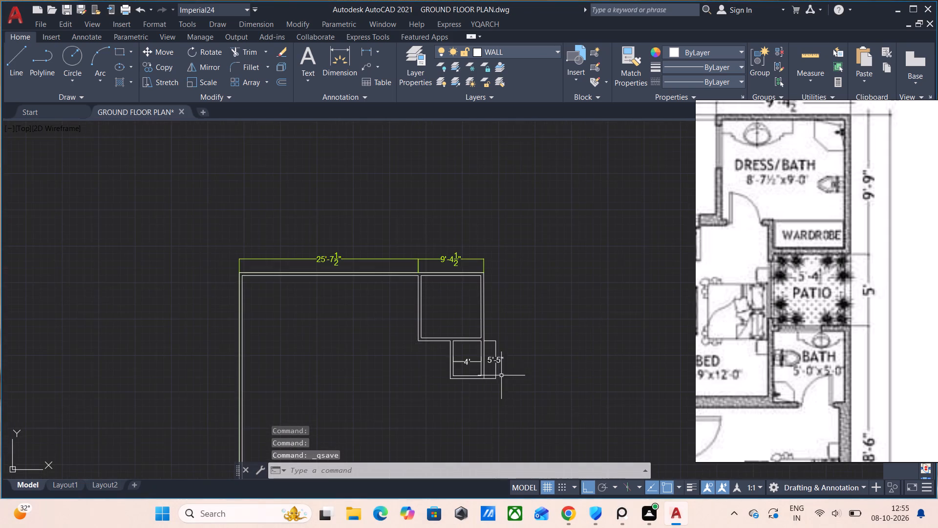
Examine the bath below the patio in the reference image and compare it with the drafted patio.
{"action": "scroll", "coordinate": [511, 381], "scroll_direction": "up", "scroll_amount": 1}
{"action": "middle_click_drag", "start_coordinate": [513, 391], "coordinate": [525, 348]}
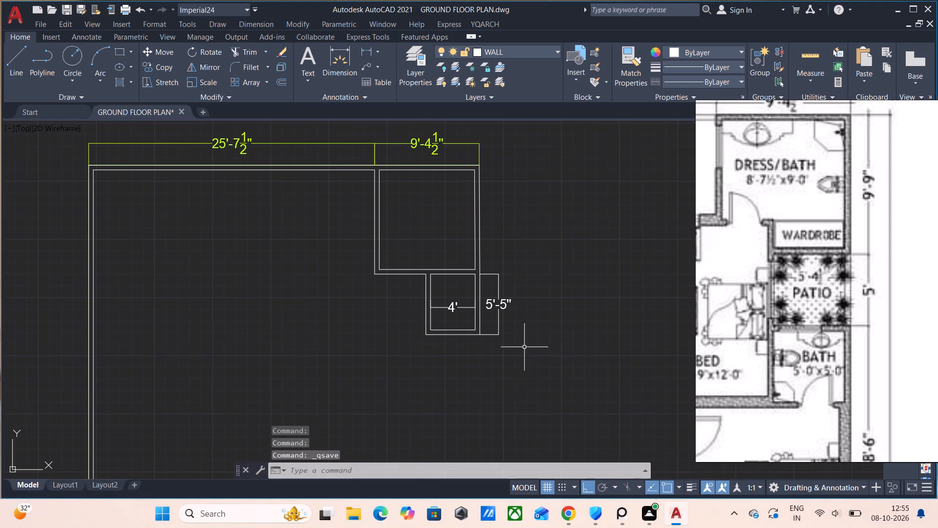
{"action": "scroll", "coordinate": [860, 337], "scroll_direction": "down", "scroll_amount": 1}
{"action": "scroll", "coordinate": [853, 379], "scroll_direction": "up", "scroll_amount": 2}
{"action": "middle_click_drag", "start_coordinate": [850, 380], "coordinate": [856, 365]}
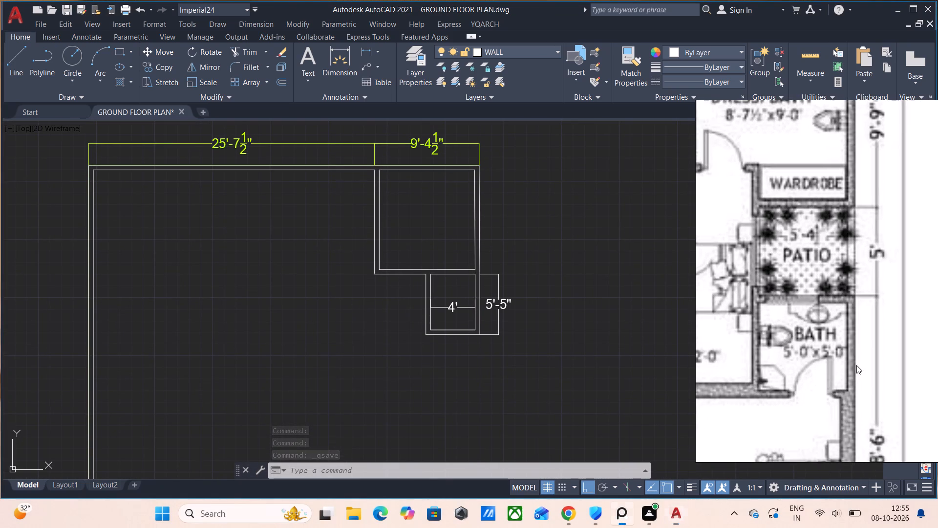
{"action": "middle_click_drag", "start_coordinate": [856, 365], "coordinate": [876, 324]}
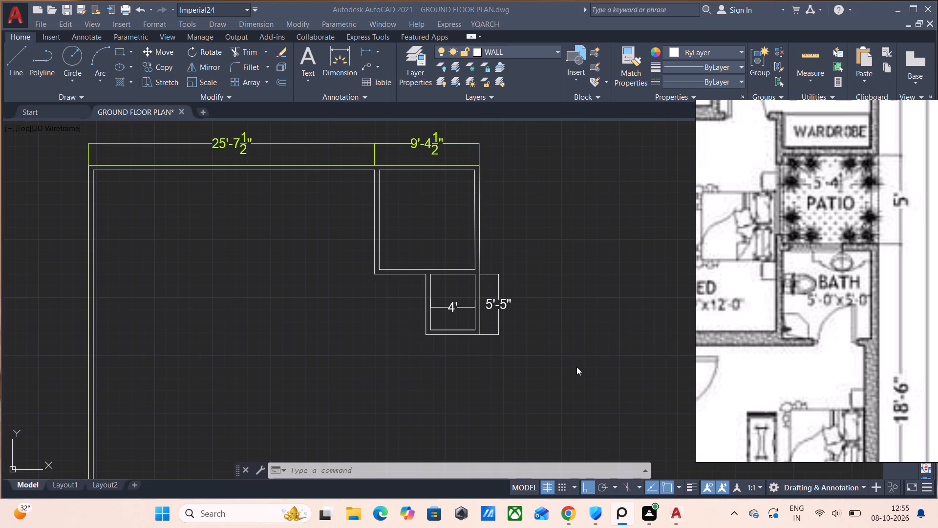
{"action": "scroll", "coordinate": [544, 331], "scroll_direction": "up", "scroll_amount": 1}
{"action": "middle_click_drag", "start_coordinate": [531, 376], "coordinate": [532, 343]}
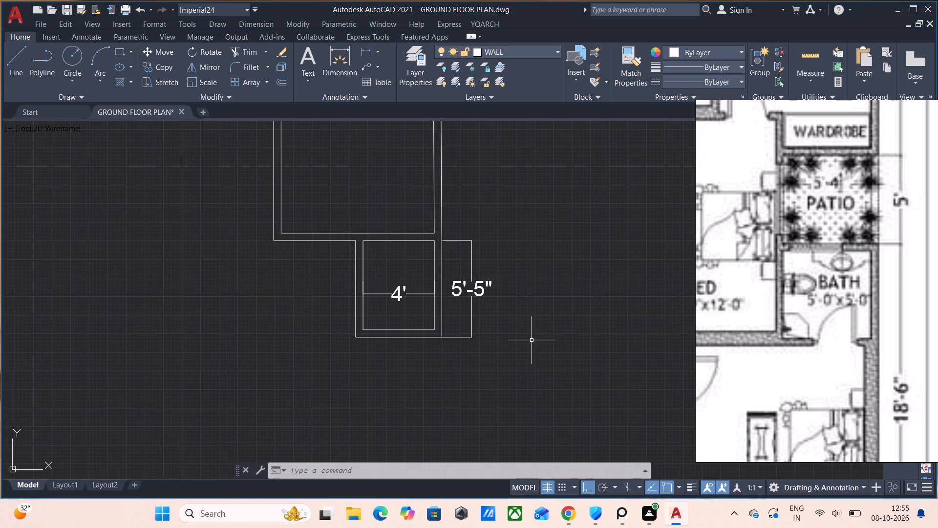
{"action": "scroll", "coordinate": [552, 354], "scroll_direction": "up", "scroll_amount": 2}
{"action": "scroll", "coordinate": [477, 363], "scroll_direction": "down", "scroll_amount": 1}
{"action": "middle_click_drag", "start_coordinate": [481, 365], "coordinate": [551, 334]}
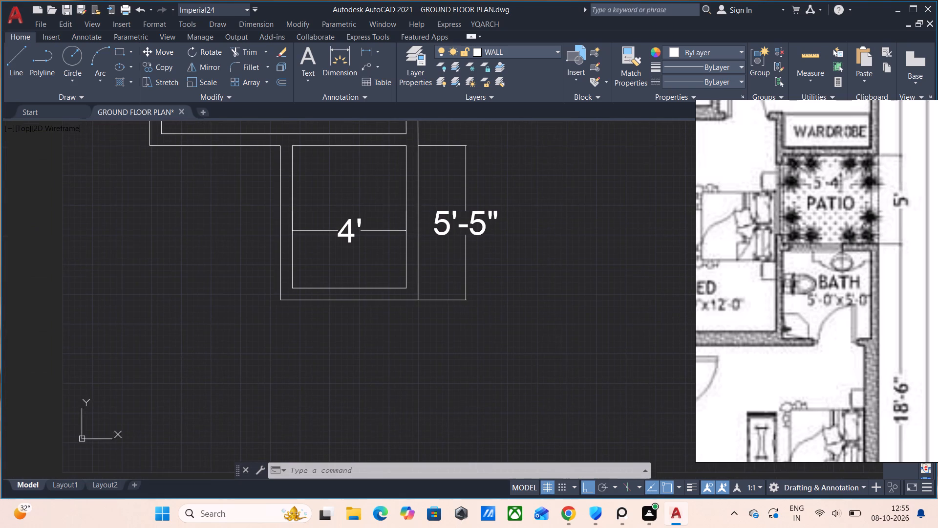
Draw the bath's 5" outer wall 5' straight down from the patio's lower outer corner, plus a further 5" segment.
{"action": "key", "text": "w"}
{"action": "key", "text": "w"}
{"action": "key", "text": "Return"}
{"action": "scroll", "coordinate": [417, 302], "scroll_direction": "up", "scroll_amount": 1}
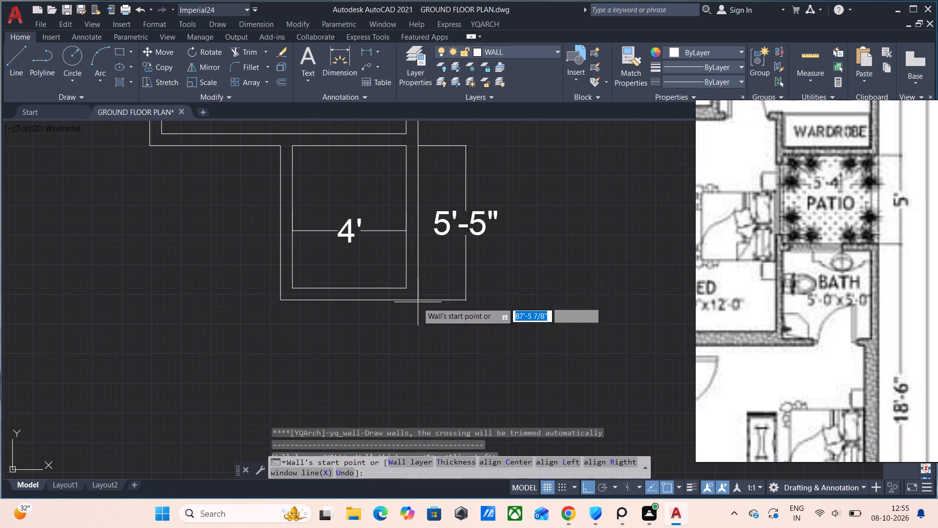
{"action": "left_click", "coordinate": [419, 300]}
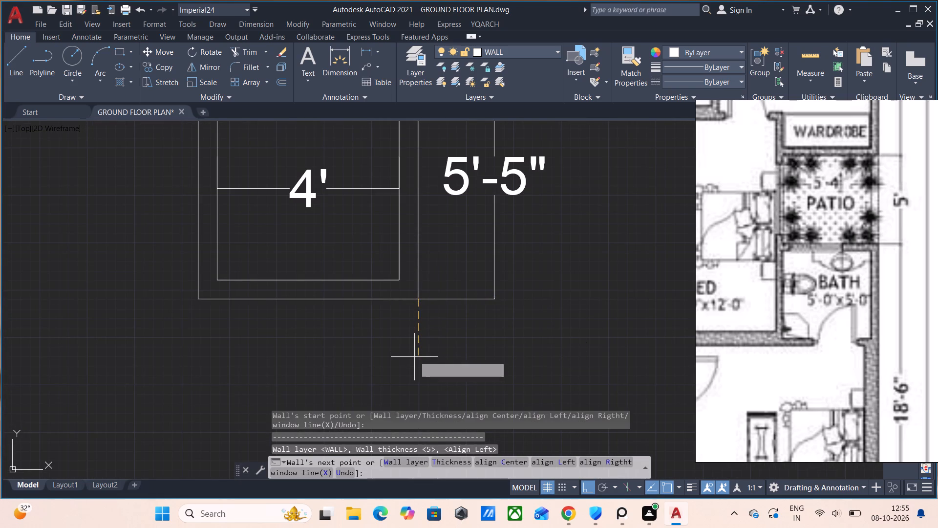
{"action": "type", "text": "5'"}
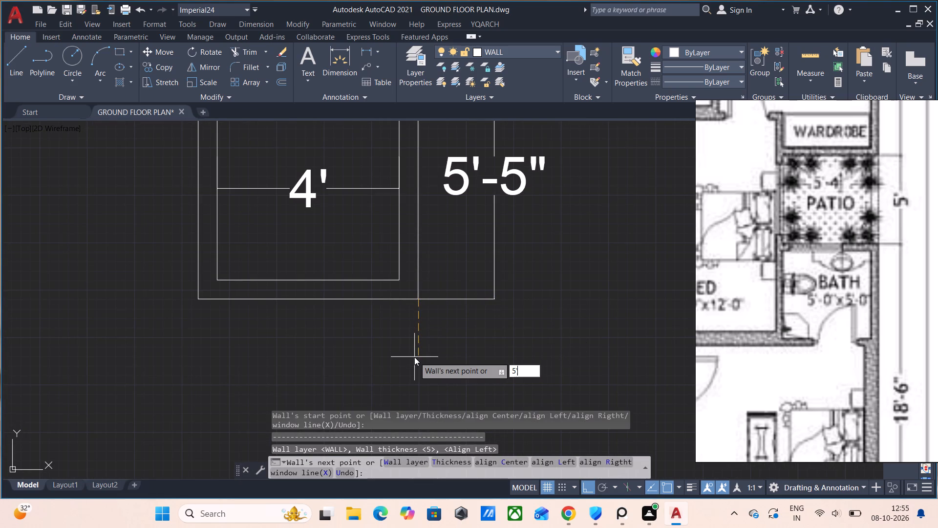
{"action": "key", "text": "Return"}
{"action": "scroll", "coordinate": [414, 357], "scroll_direction": "down", "scroll_amount": 2}
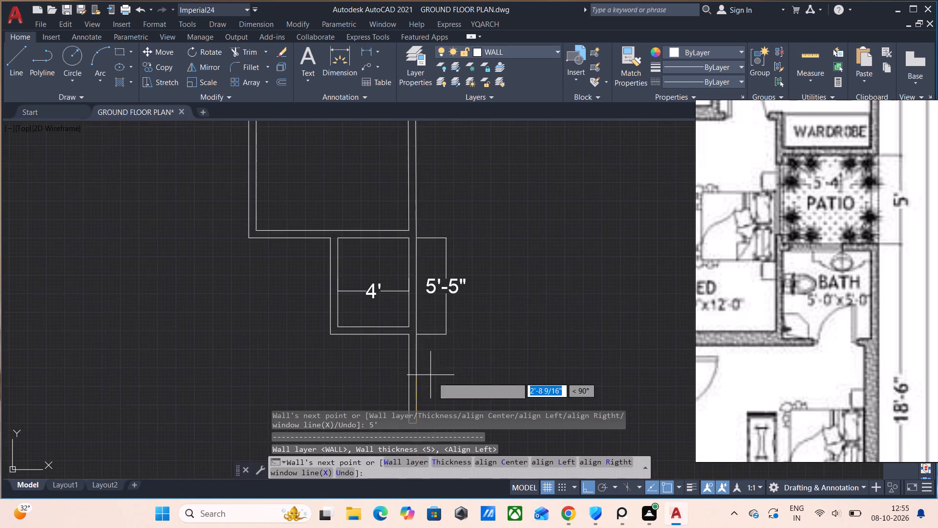
{"action": "middle_click_drag", "start_coordinate": [439, 379], "coordinate": [477, 296]}
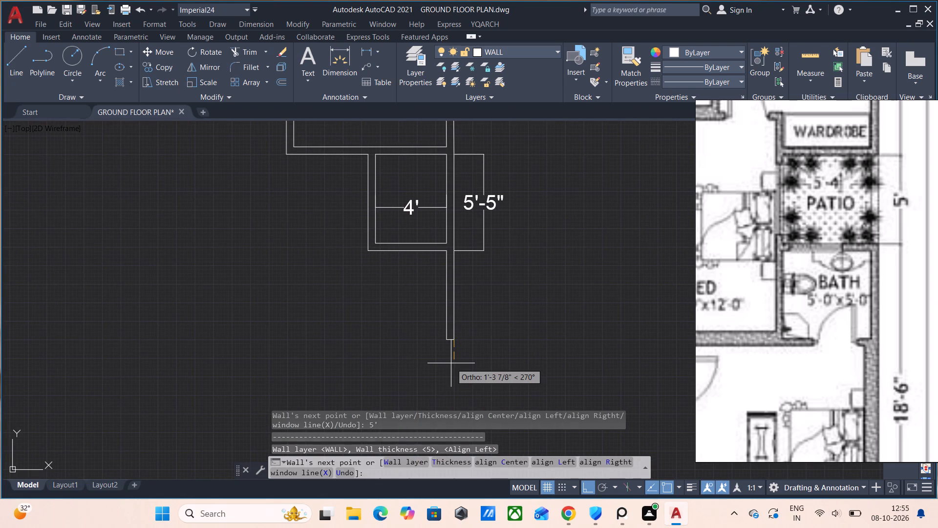
{"action": "type", "text": "5\""}
{"action": "key", "text": "Return"}
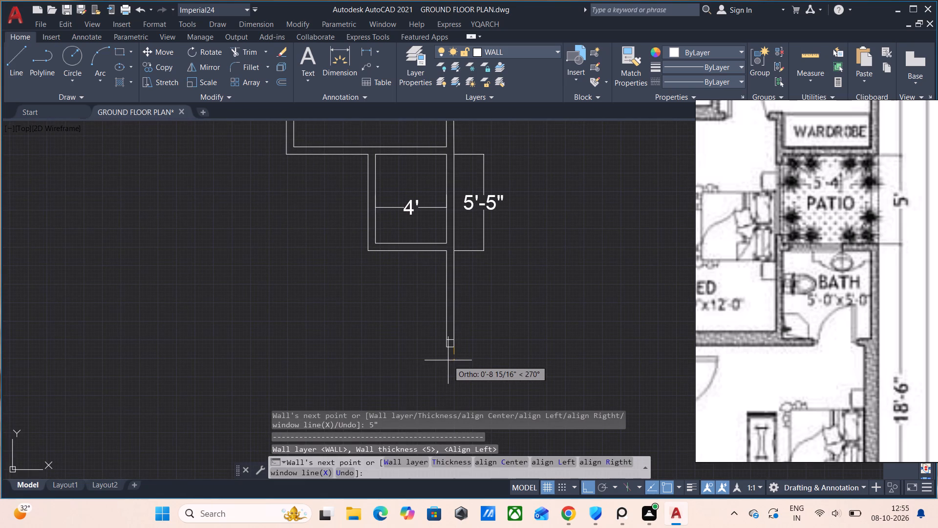
{"action": "key", "text": "Escape"}
Draw the bath's 5" bottom wall 5'5" inward from the inner face of the outer wall's lower end.
{"action": "scroll", "coordinate": [448, 353], "scroll_direction": "up", "scroll_amount": 1}
{"action": "key", "text": "space"}
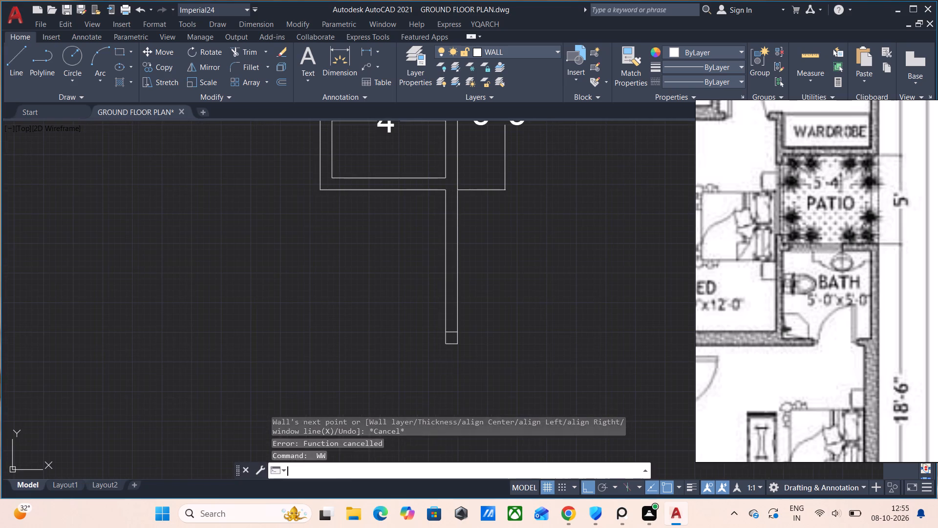
{"action": "left_click", "coordinate": [443, 343]}
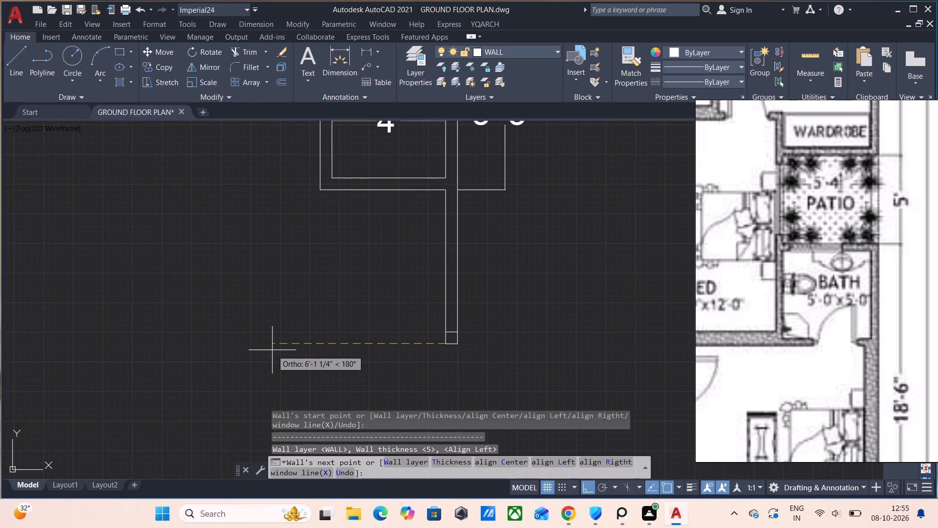
{"action": "type", "text": "5'5\""}
{"action": "key", "text": "Return"}
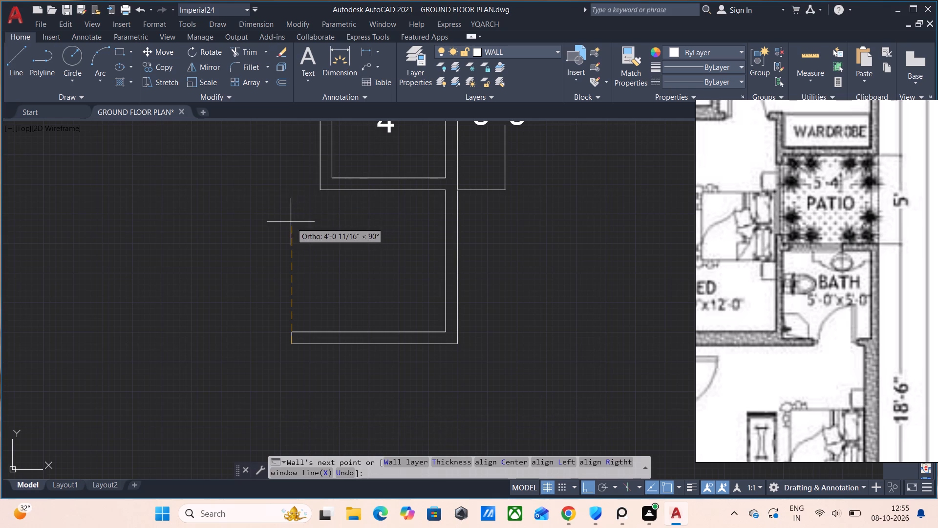
{"action": "key", "text": "5"}
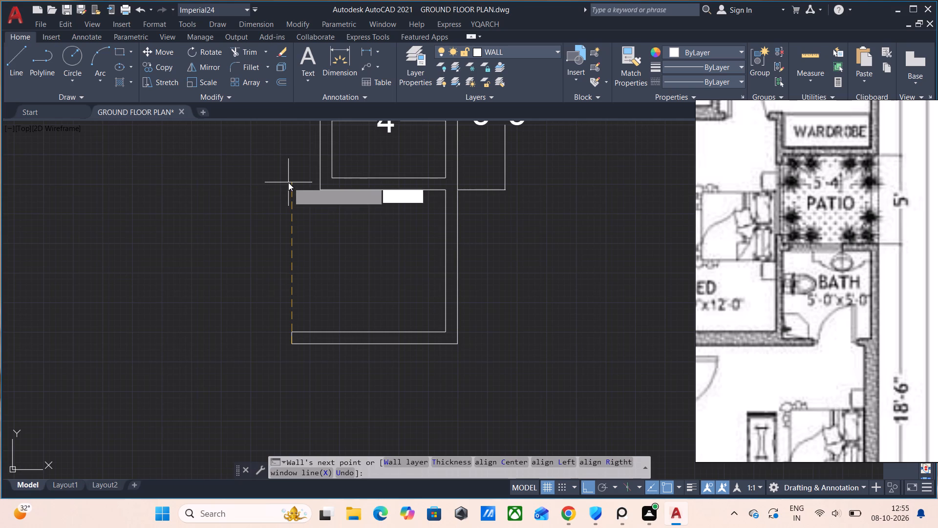
{"action": "key", "text": "Escape"}
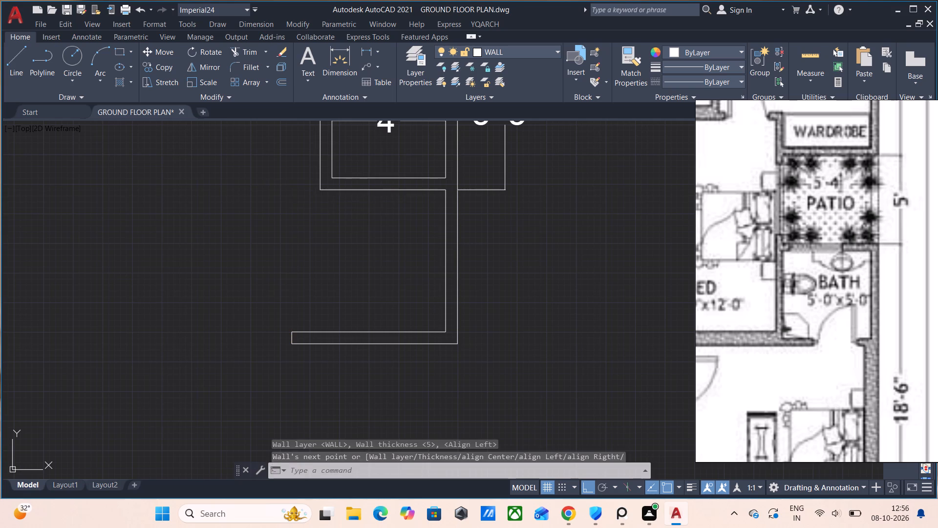
Draw the bath's 5" inner side wall 5' straight up from the bottom wall's inner end, plus a further 5" segment.
{"action": "key", "text": "space"}
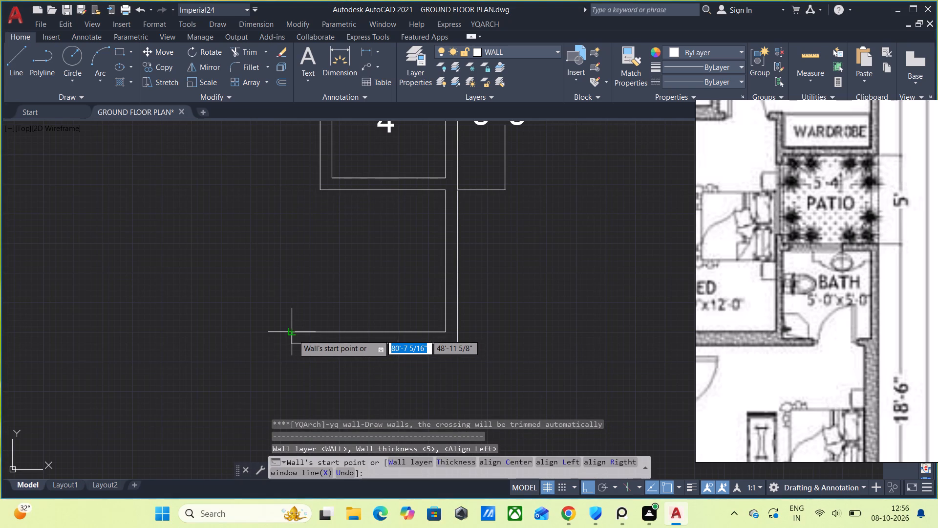
{"action": "left_click", "coordinate": [294, 333]}
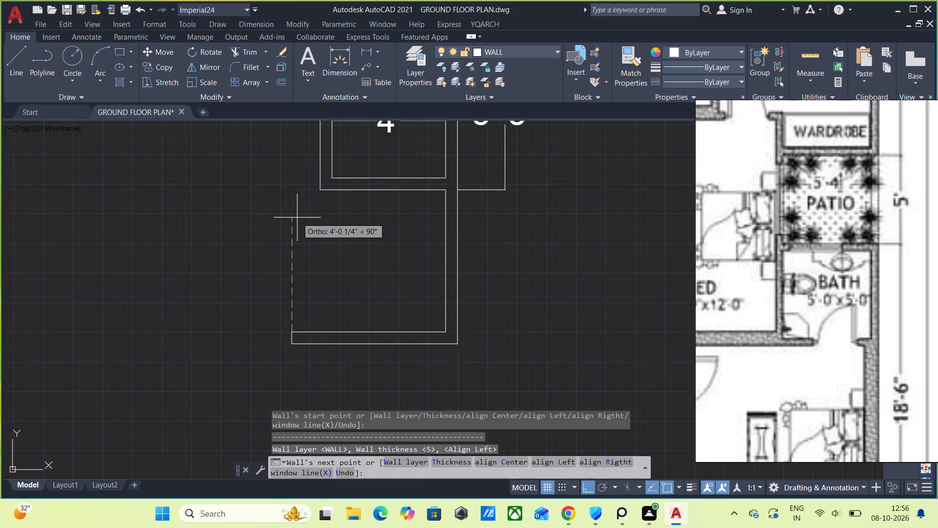
{"action": "type", "text": "5'"}
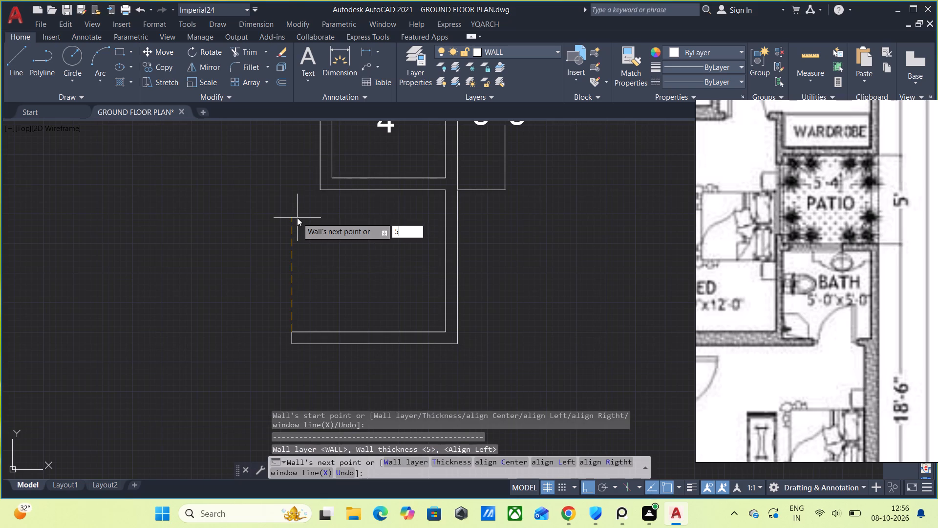
{"action": "key", "text": "Return"}
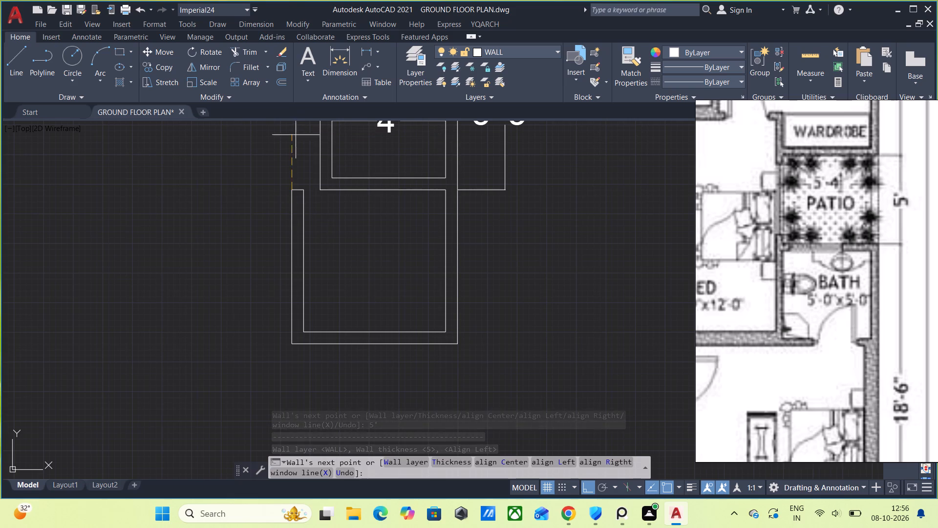
{"action": "type", "text": "5\""}
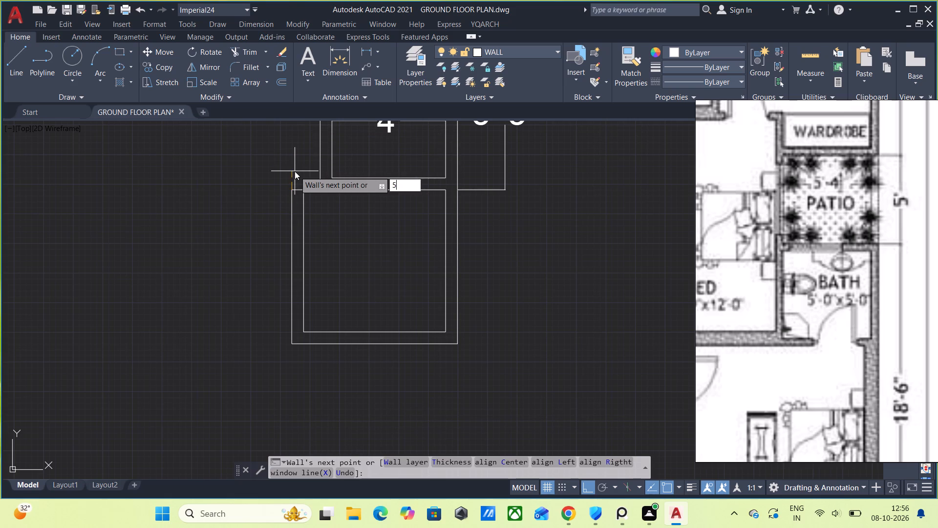
{"action": "key", "text": "Return"}
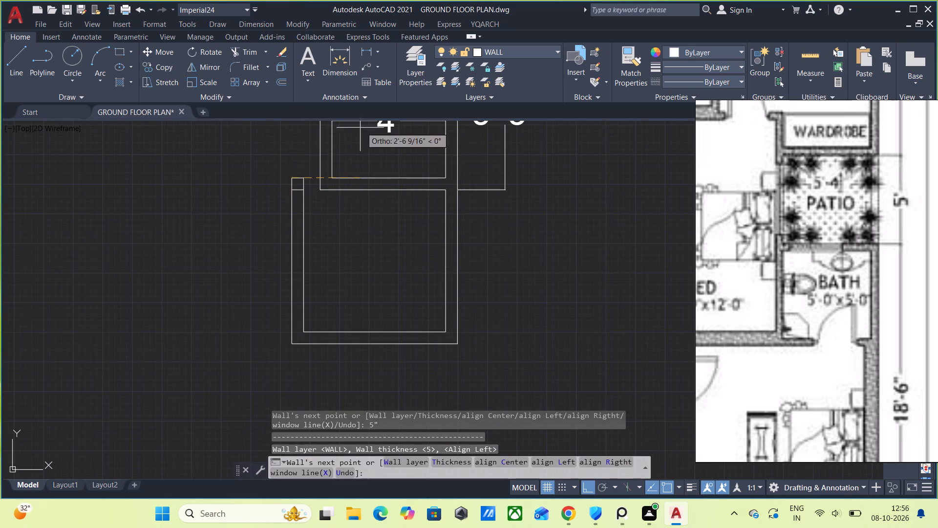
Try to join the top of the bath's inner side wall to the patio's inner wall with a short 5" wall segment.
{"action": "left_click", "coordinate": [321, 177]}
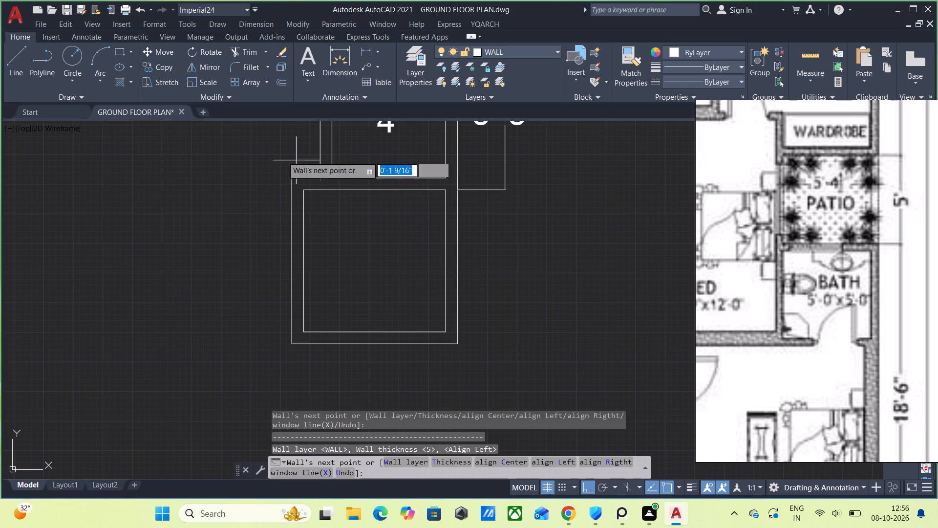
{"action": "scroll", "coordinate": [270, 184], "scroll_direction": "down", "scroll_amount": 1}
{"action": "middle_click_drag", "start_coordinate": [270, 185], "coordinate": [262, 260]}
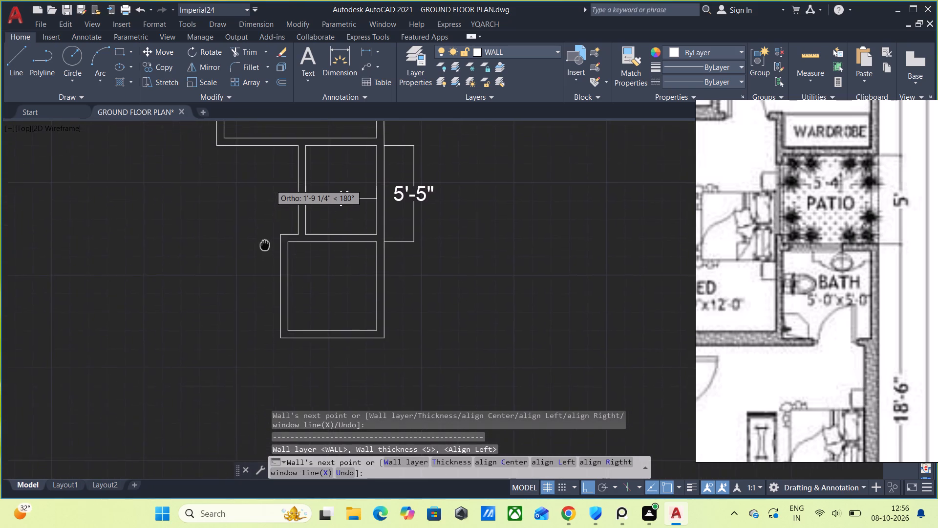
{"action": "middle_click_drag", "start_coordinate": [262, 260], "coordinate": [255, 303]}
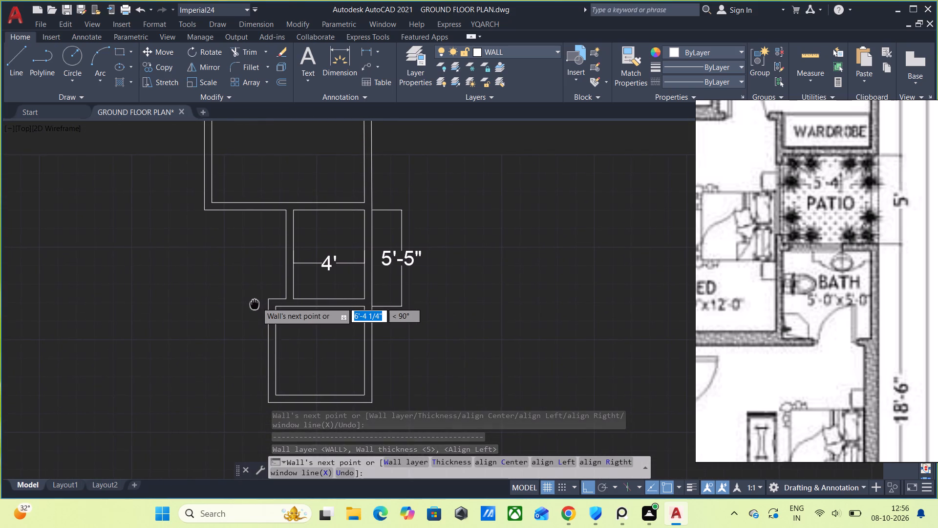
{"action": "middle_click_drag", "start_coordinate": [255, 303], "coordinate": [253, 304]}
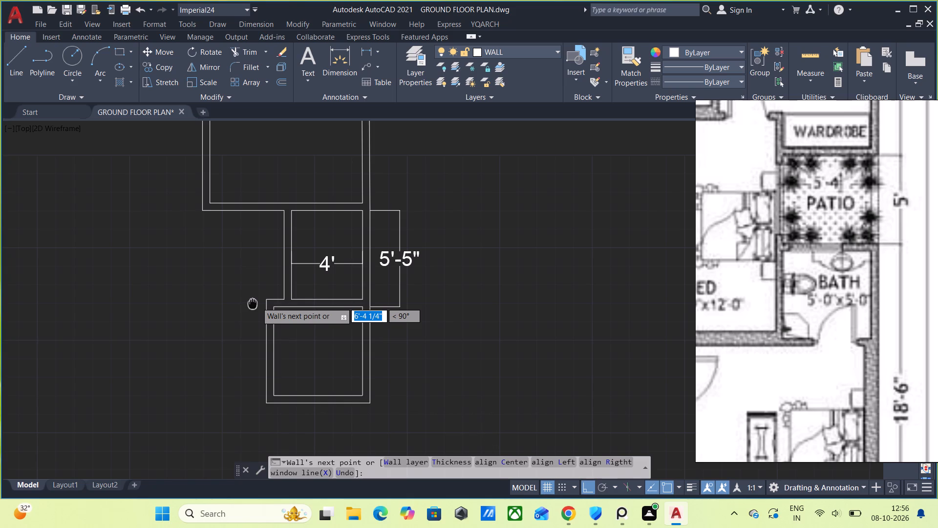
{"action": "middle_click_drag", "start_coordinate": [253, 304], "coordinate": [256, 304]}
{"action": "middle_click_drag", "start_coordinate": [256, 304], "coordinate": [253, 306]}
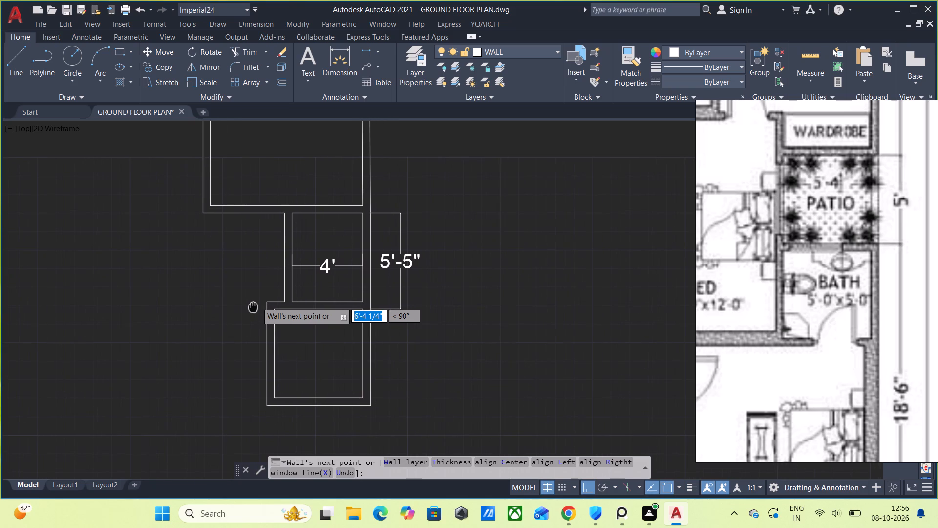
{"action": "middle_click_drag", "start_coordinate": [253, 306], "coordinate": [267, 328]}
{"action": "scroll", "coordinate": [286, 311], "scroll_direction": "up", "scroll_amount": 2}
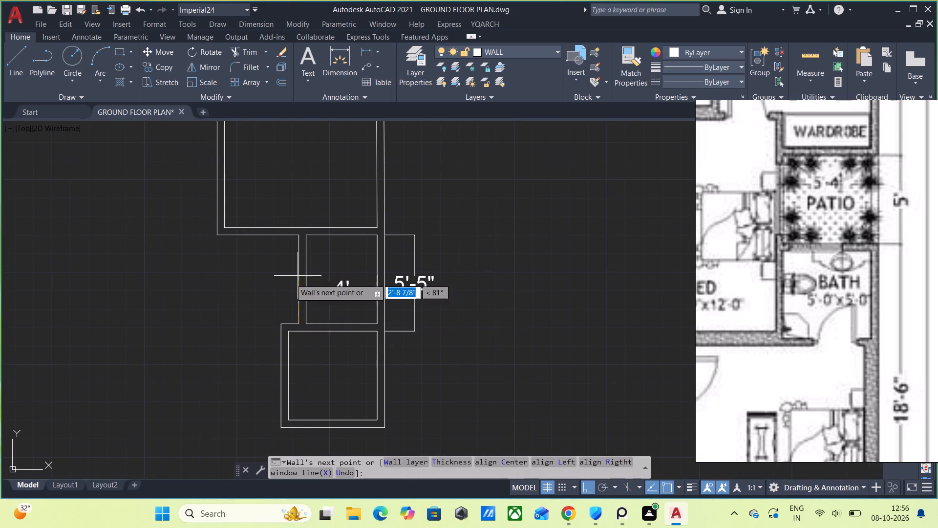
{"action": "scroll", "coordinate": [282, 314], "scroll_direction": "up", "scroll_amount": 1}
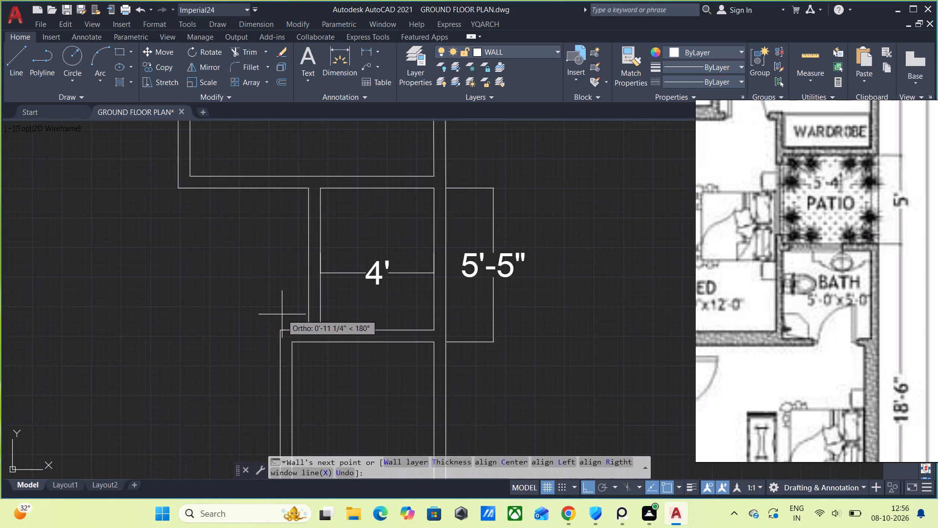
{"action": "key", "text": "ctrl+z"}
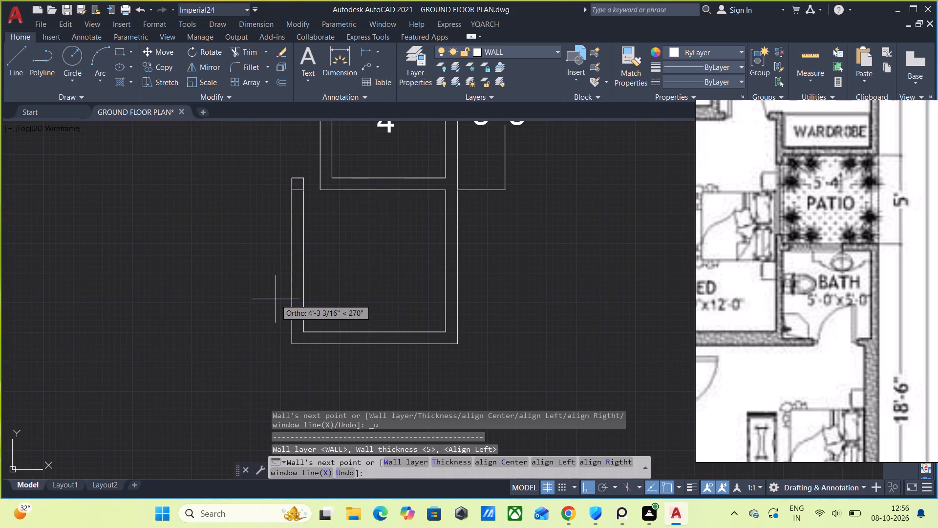
Continue the bath's 5" inner side wall straight up to the dress/bath's lower wall.
{"action": "scroll", "coordinate": [294, 195], "scroll_direction": "down", "scroll_amount": 1}
{"action": "middle_click_drag", "start_coordinate": [294, 212], "coordinate": [292, 303]}
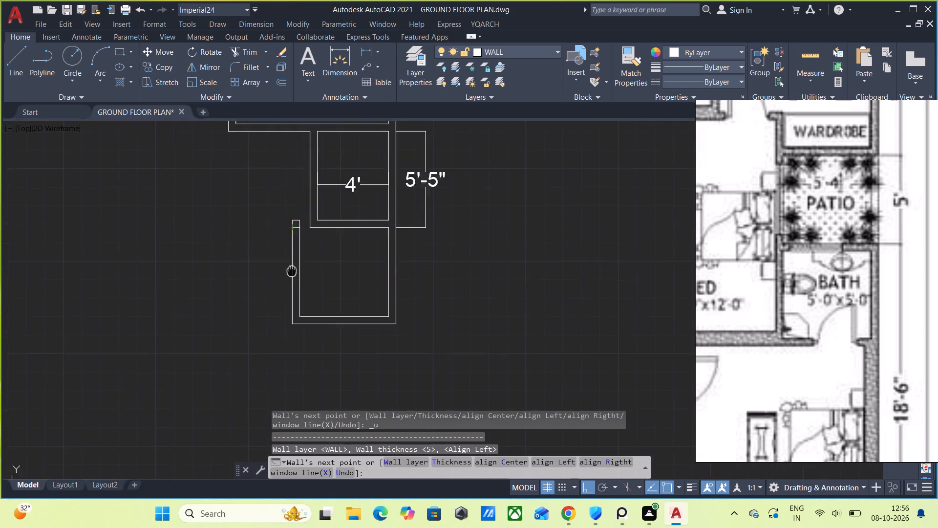
{"action": "middle_click_drag", "start_coordinate": [292, 303], "coordinate": [291, 369]}
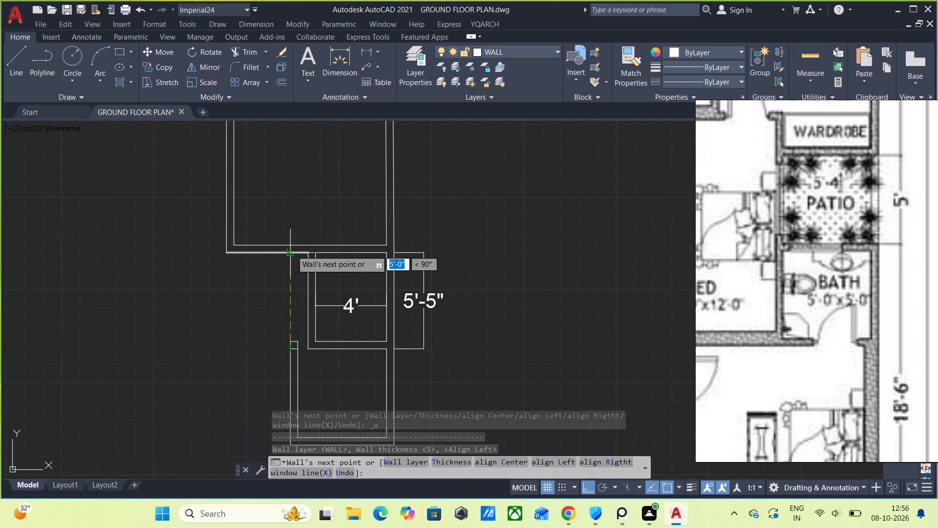
{"action": "left_click", "coordinate": [292, 250]}
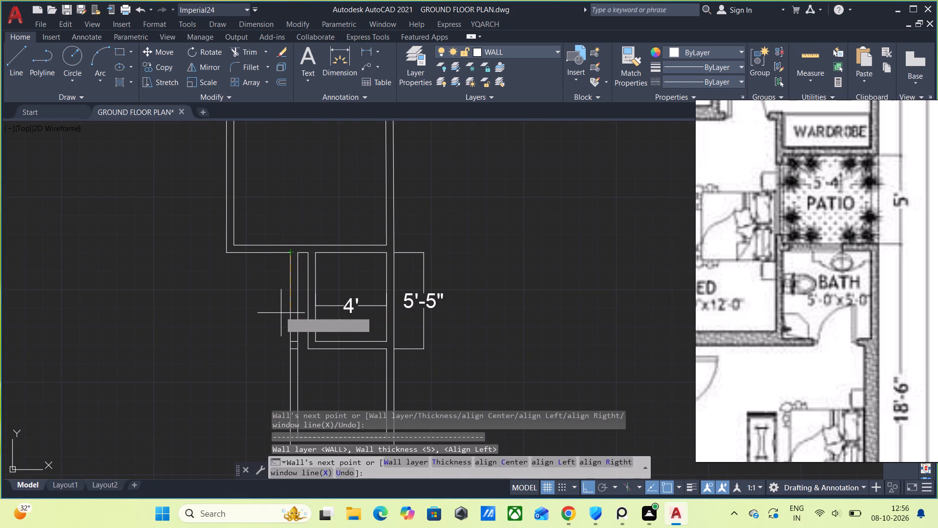
{"action": "key", "text": "Escape"}
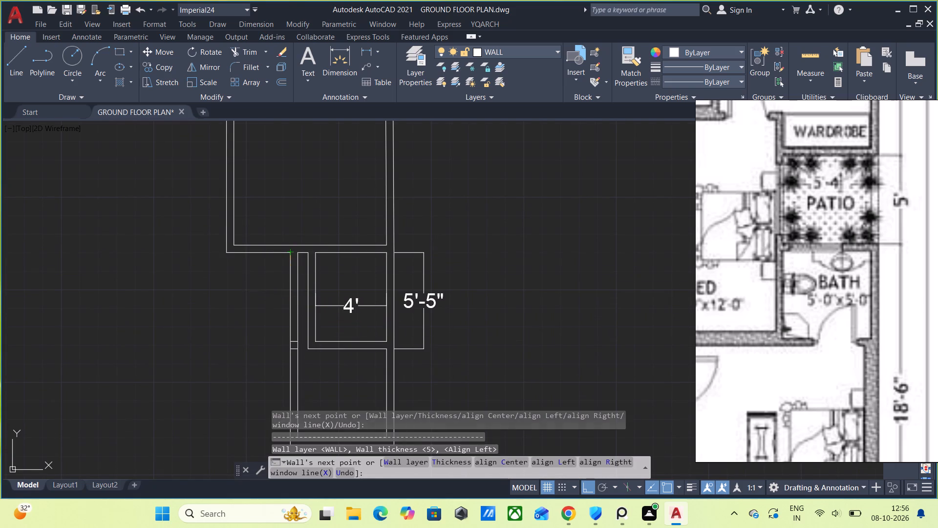
Delete the two lines of the patio's old inner side wall, beside the new longer wall.
{"action": "scroll", "coordinate": [307, 293], "scroll_direction": "up", "scroll_amount": 1}
{"action": "left_click_drag", "start_coordinate": [332, 286], "coordinate": [330, 280]}
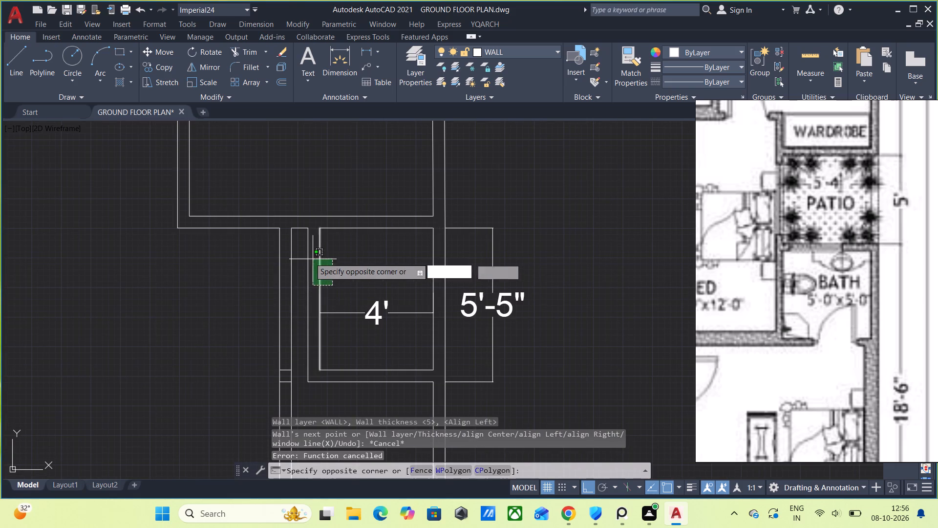
{"action": "left_click", "coordinate": [306, 256]}
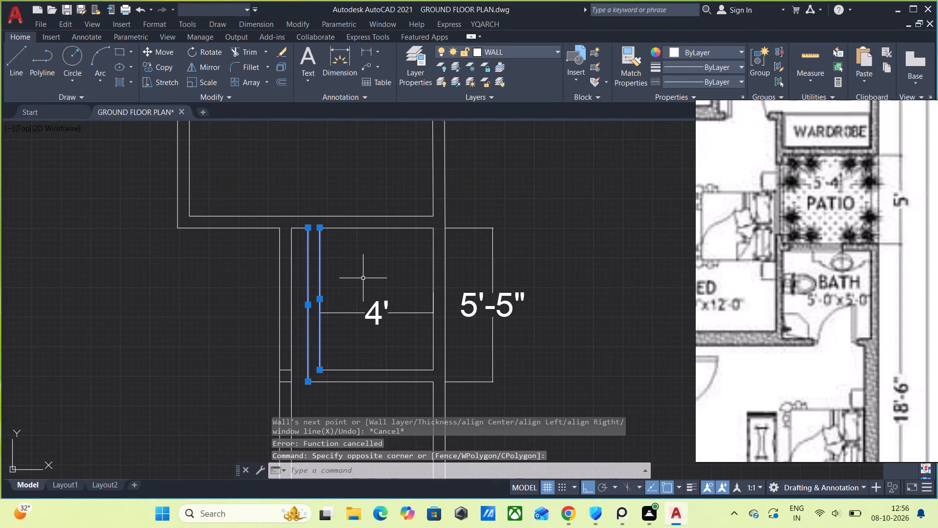
{"action": "key", "text": "Delete"}
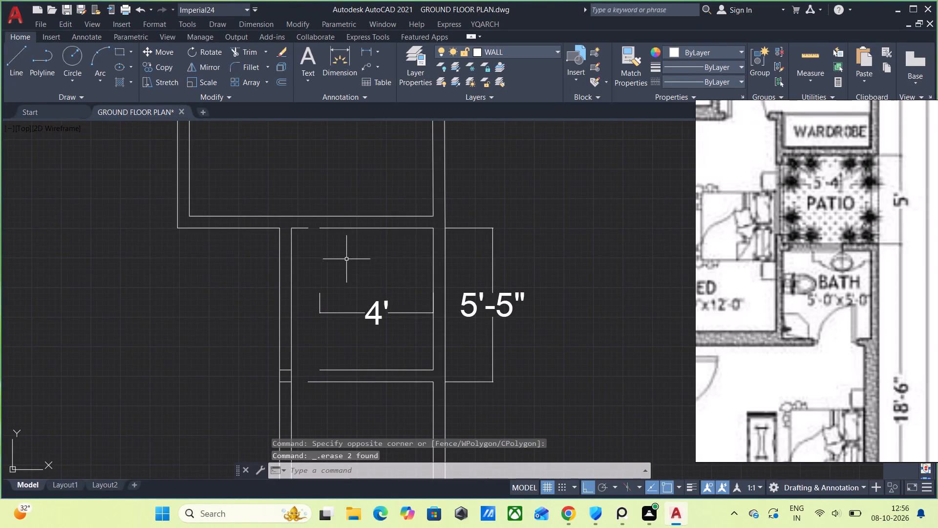
Extend the patio's top wall line and both lines of the patio–bath partition to the new inner side wall.
{"action": "key", "text": "e"}
{"action": "key", "text": "x"}
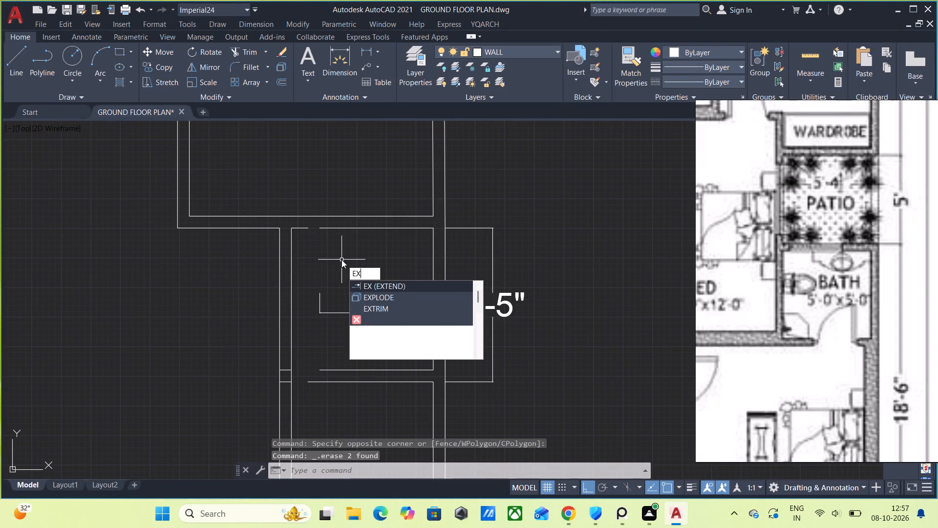
{"action": "key", "text": "Return"}
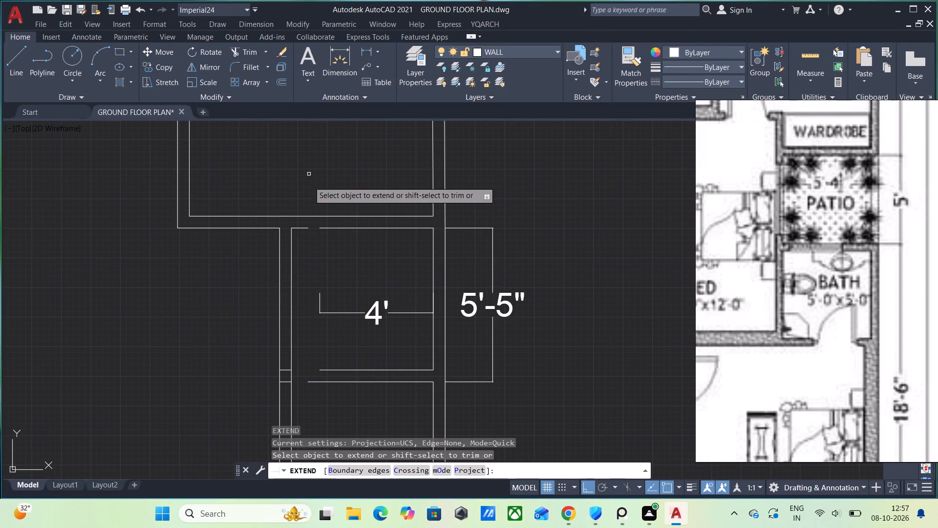
{"action": "left_click", "coordinate": [328, 228]}
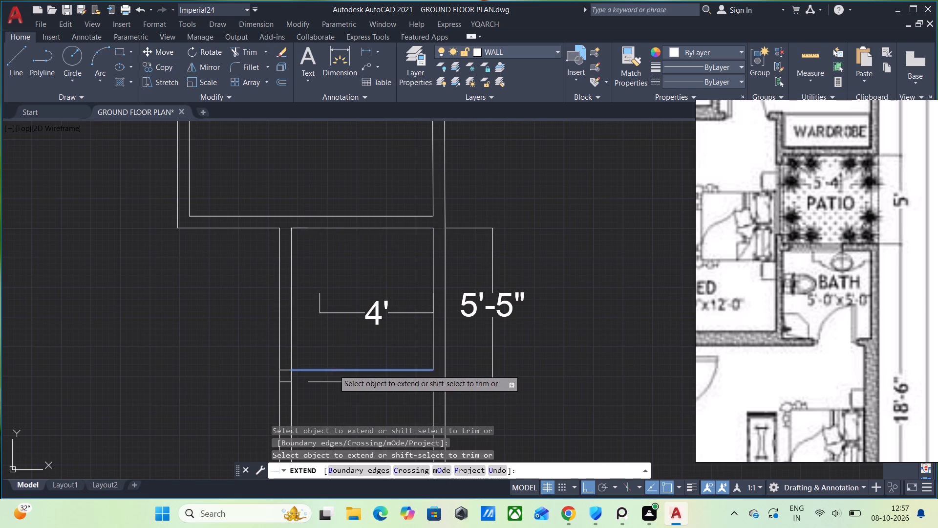
{"action": "left_click", "coordinate": [334, 370]}
{"action": "left_click", "coordinate": [326, 383]}
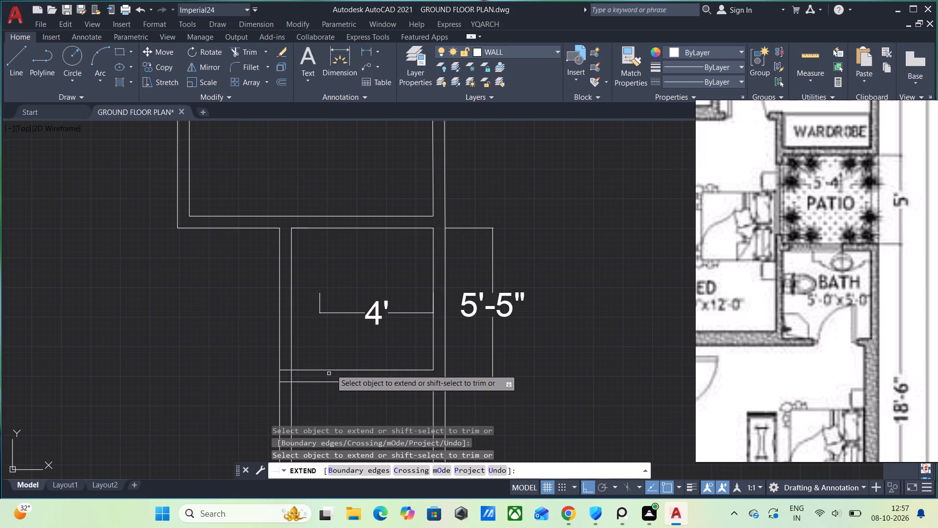
{"action": "key", "text": "Escape"}
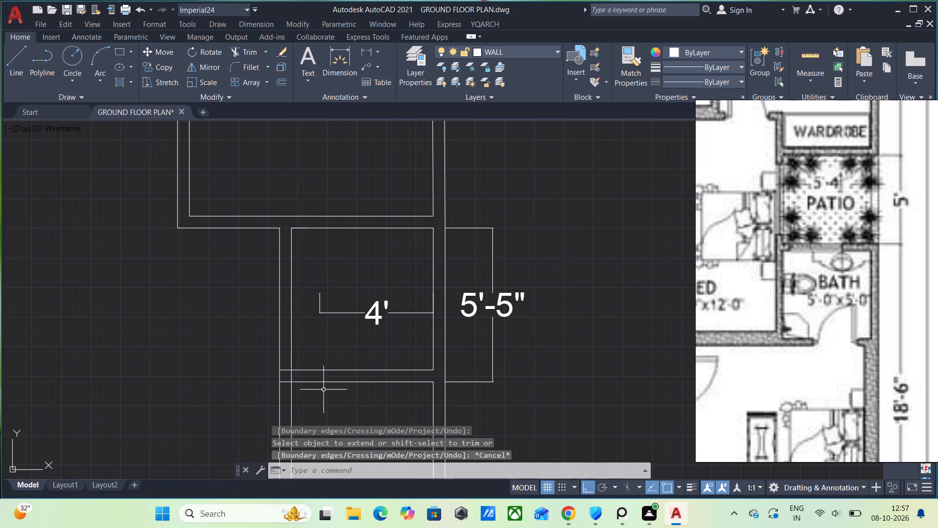
Trim the double-line wall crossing where the patio–bath partition meets the inner side wall.
{"action": "key", "text": "t"}
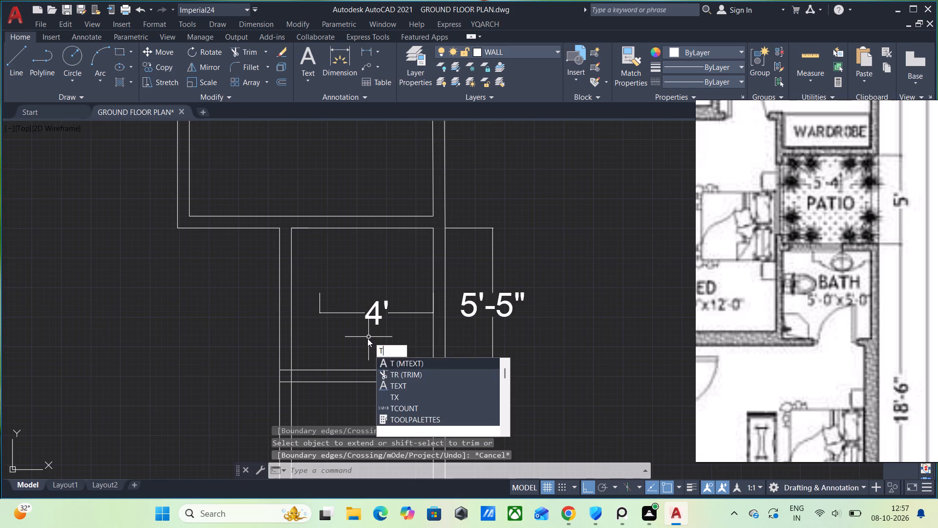
{"action": "key", "text": "x"}
{"action": "key", "text": "Return"}
{"action": "left_click_drag", "start_coordinate": [320, 406], "coordinate": [317, 400]}
{"action": "left_click", "coordinate": [235, 350]}
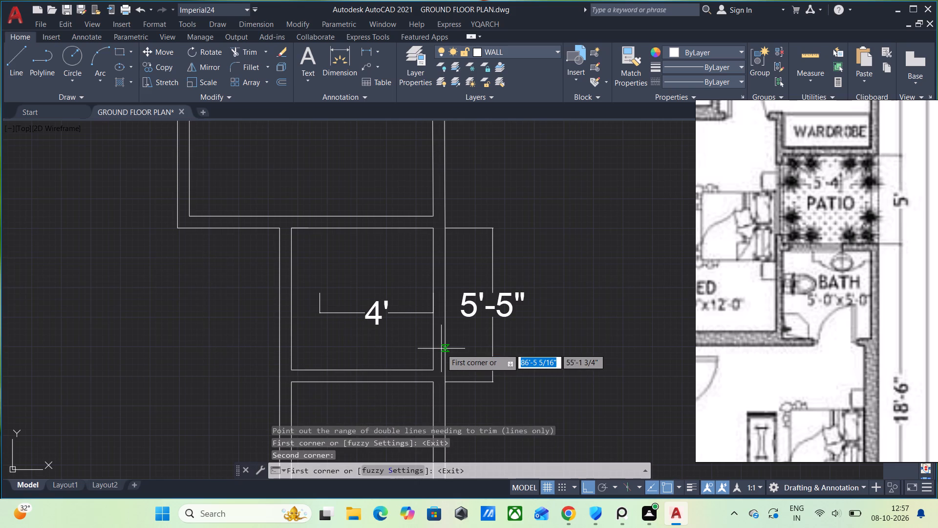
{"action": "key", "text": "Escape"}
Delete the 4' and 5'-5" dimensions at the patio and save the drawing.
{"action": "left_click_drag", "start_coordinate": [422, 337], "coordinate": [417, 336]}
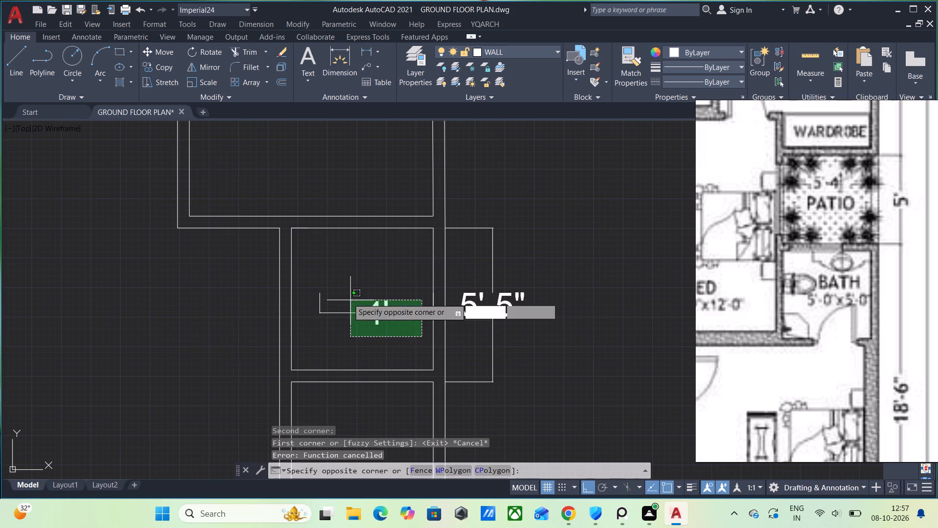
{"action": "left_click", "coordinate": [339, 289]}
{"action": "key", "text": "Delete"}
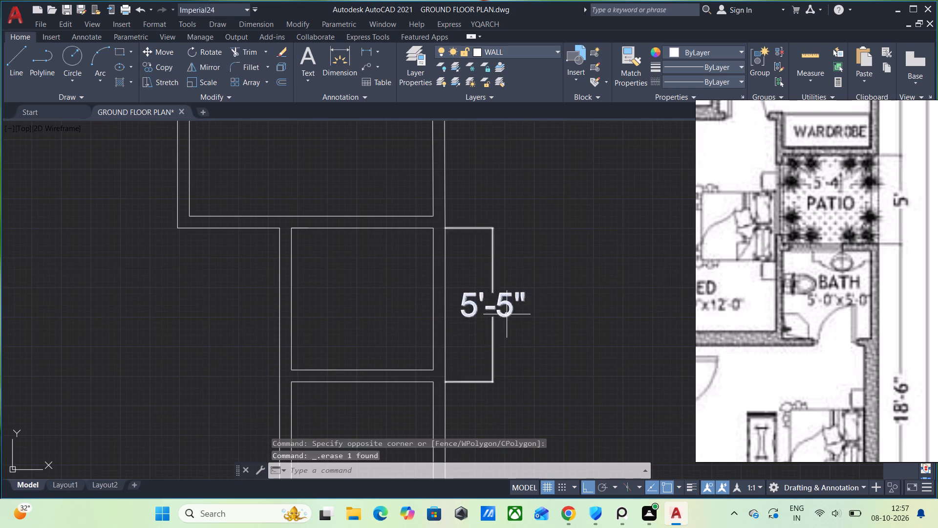
{"action": "left_click", "coordinate": [537, 374]}
{"action": "left_click", "coordinate": [478, 255]}
{"action": "scroll", "coordinate": [552, 353], "scroll_direction": "down", "scroll_amount": 1}
{"action": "key", "text": "Delete"}
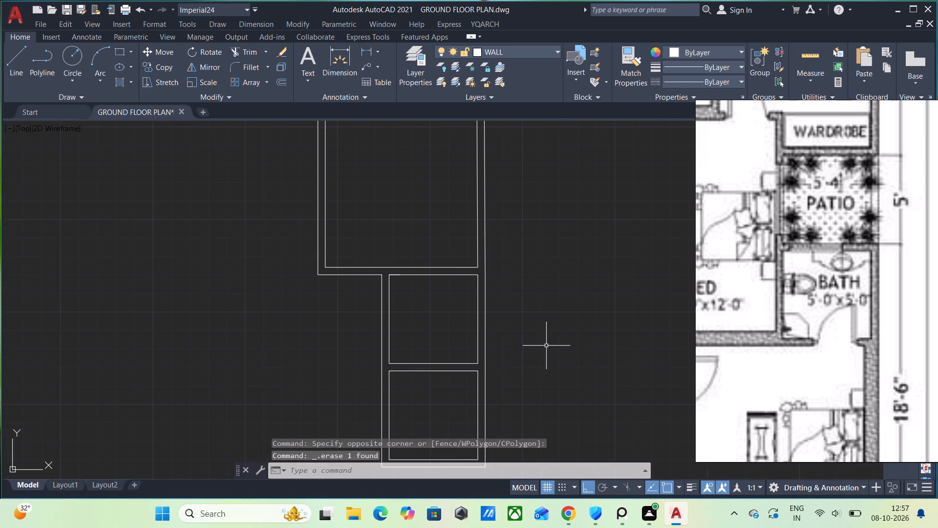
{"action": "key", "text": "ctrl+s"}
Examine the reference plan's bedroom below the bath, including its outer wall and the vertical dimensions beside it.
{"action": "scroll", "coordinate": [548, 356], "scroll_direction": "down", "scroll_amount": 2}
{"action": "middle_click_drag", "start_coordinate": [548, 389], "coordinate": [526, 337]}
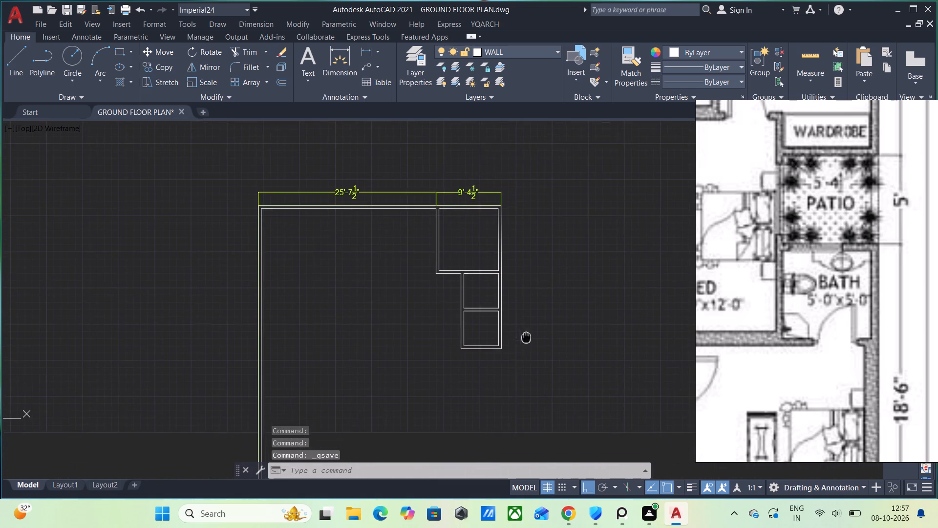
{"action": "scroll", "coordinate": [530, 344], "scroll_direction": "up", "scroll_amount": 2}
{"action": "scroll", "coordinate": [852, 274], "scroll_direction": "down", "scroll_amount": 1}
{"action": "middle_click_drag", "start_coordinate": [856, 336], "coordinate": [856, 329]}
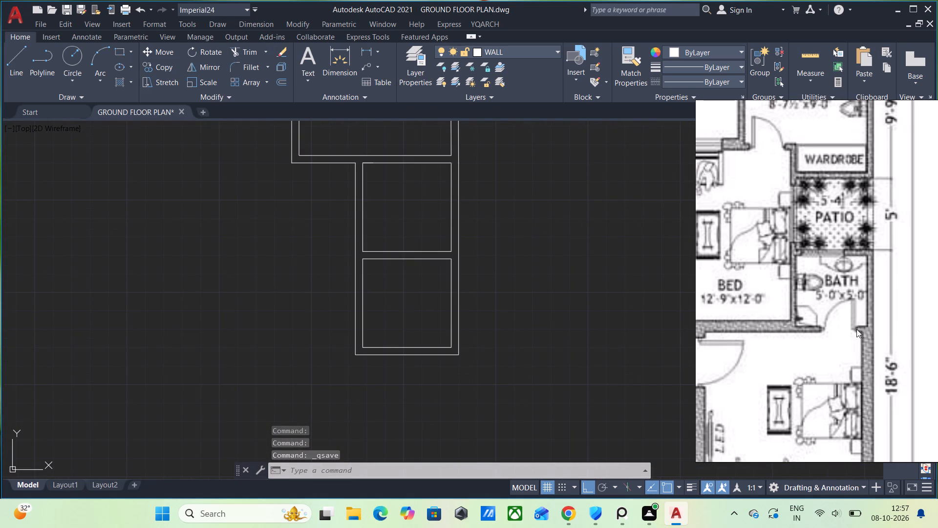
{"action": "middle_click_drag", "start_coordinate": [856, 329], "coordinate": [848, 231]}
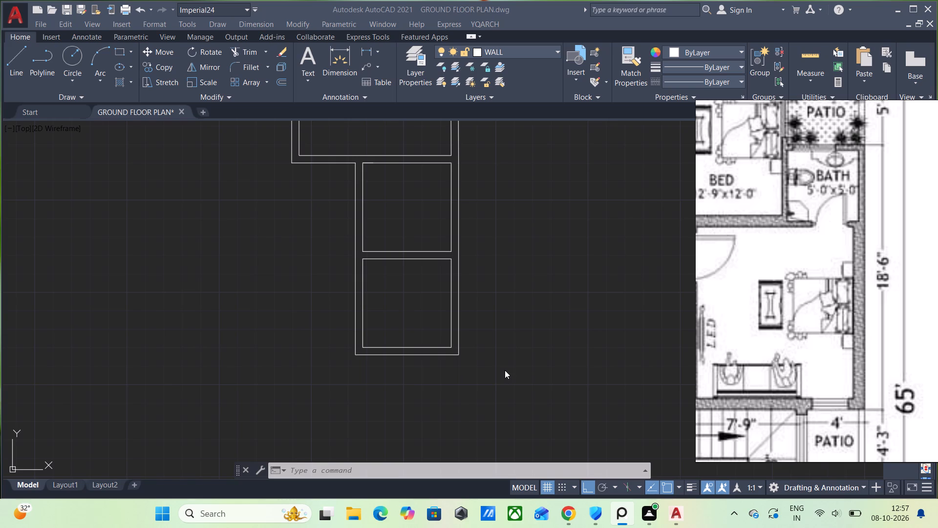
{"action": "scroll", "coordinate": [783, 324], "scroll_direction": "down", "scroll_amount": 2}
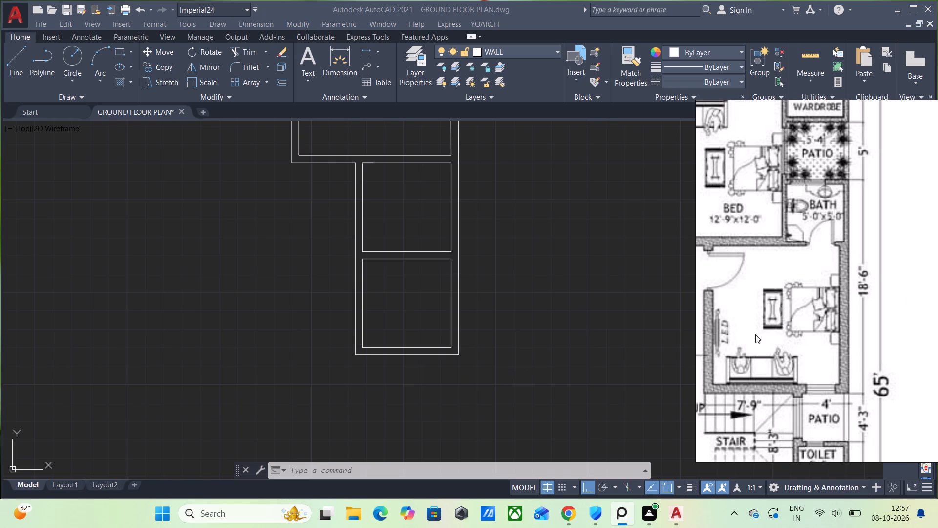
{"action": "scroll", "coordinate": [811, 313], "scroll_direction": "up", "scroll_amount": 1}
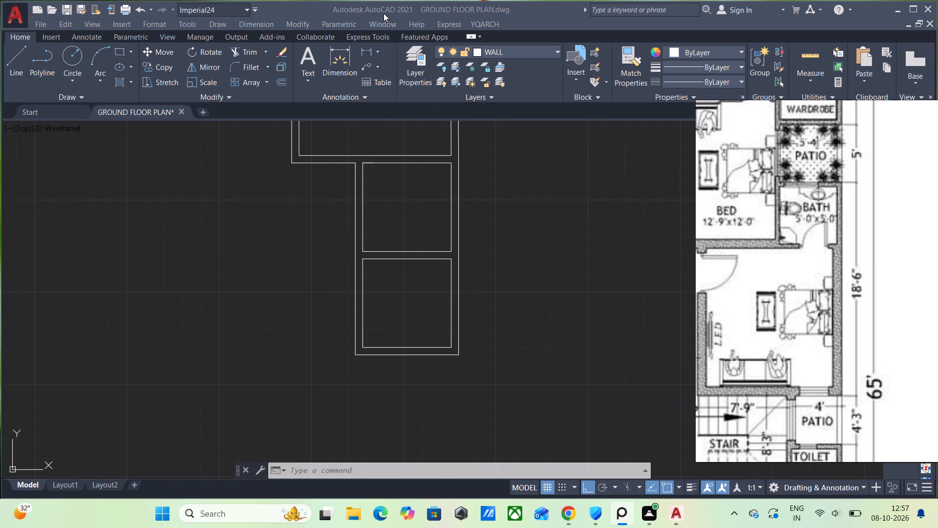
Make layer 0 the current layer.
{"action": "left_click", "coordinate": [410, 60]}
{"action": "left_click", "coordinate": [410, 66]}
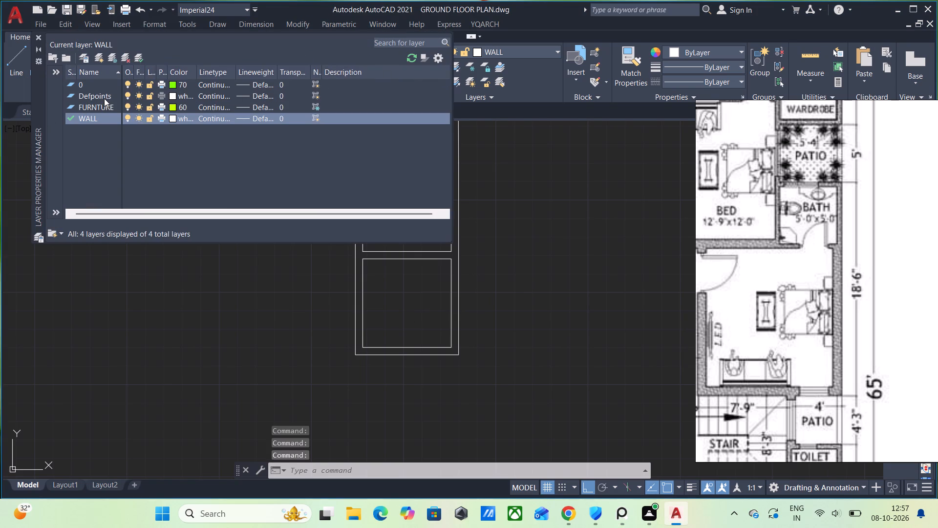
{"action": "left_click", "coordinate": [107, 88]}
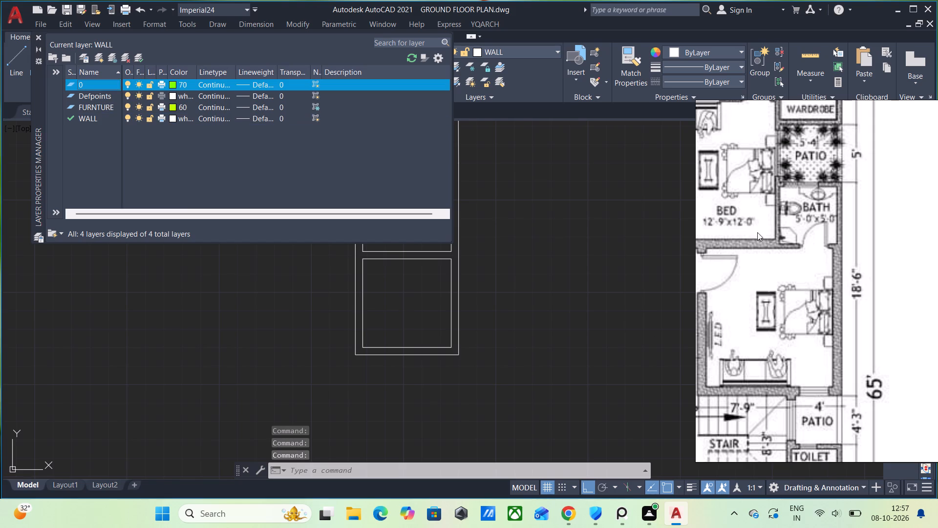
{"action": "left_click", "coordinate": [137, 56]}
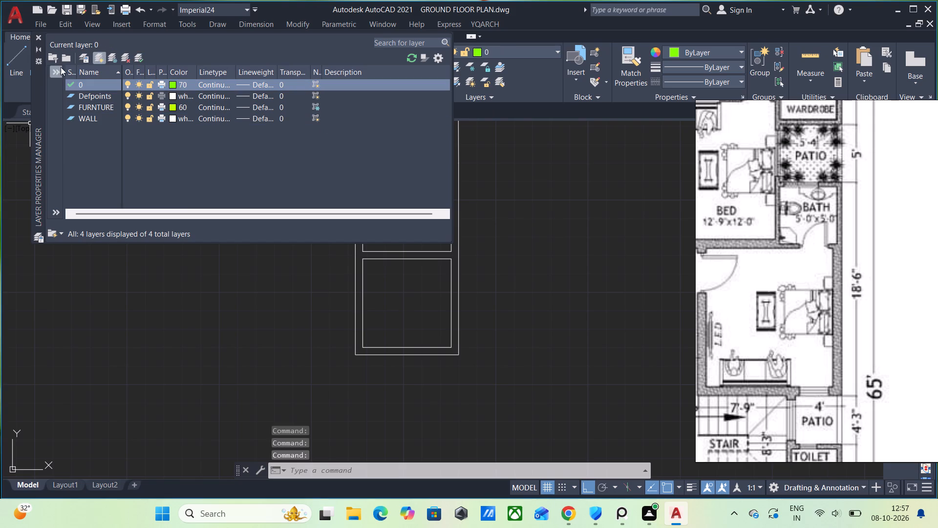
{"action": "left_click", "coordinate": [37, 37]}
Draw a guide line from the patio's lower inner corner 5" across to the outer wall face, continuing 18'-6" straight down.
{"action": "key", "text": "l"}
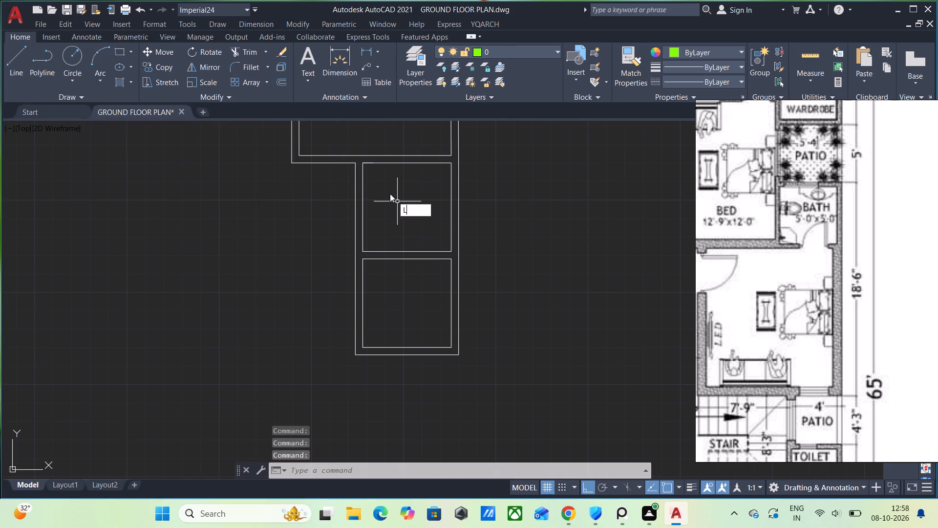
{"action": "key", "text": "Return"}
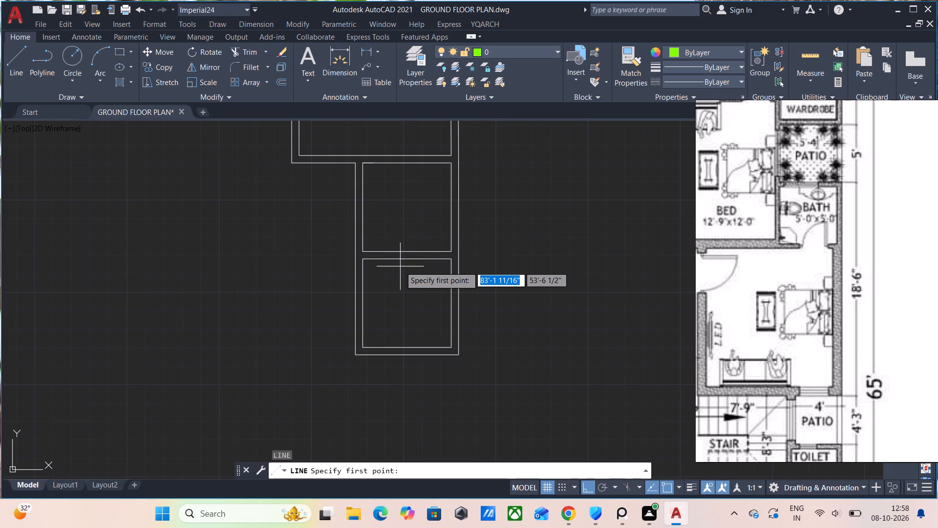
{"action": "left_click", "coordinate": [452, 250]}
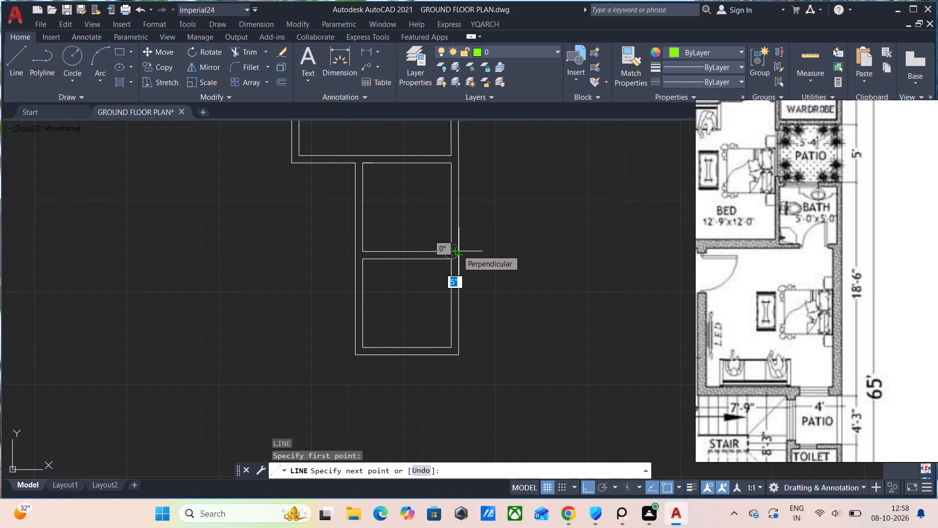
{"action": "left_click", "coordinate": [457, 250]}
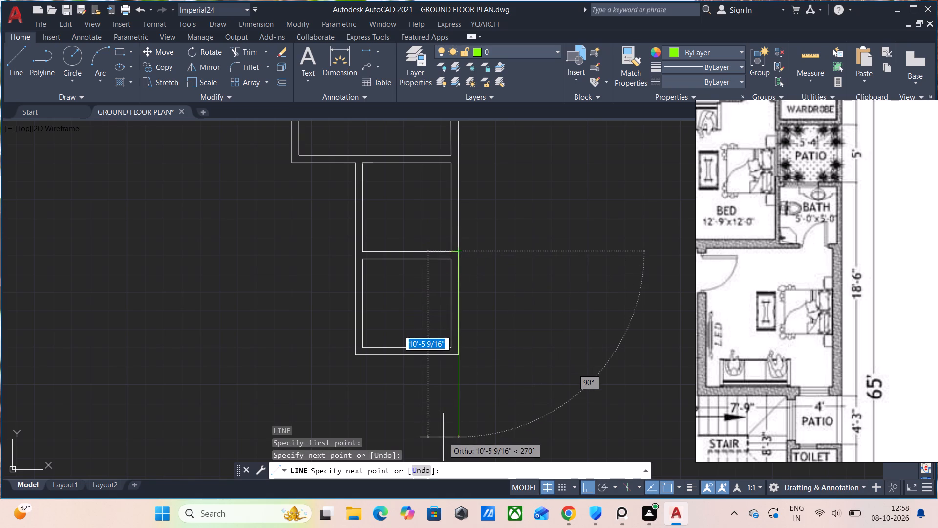
{"action": "key", "text": "1"}
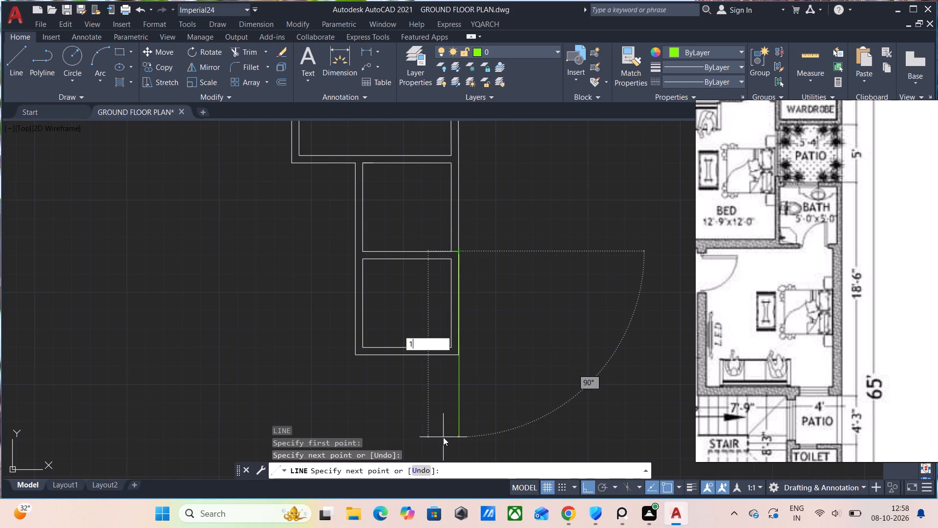
{"action": "key", "text": "8"}
{"action": "key", "text": "apostrophe"}
{"action": "type", "text": "-6\""}
{"action": "key", "text": "Return"}
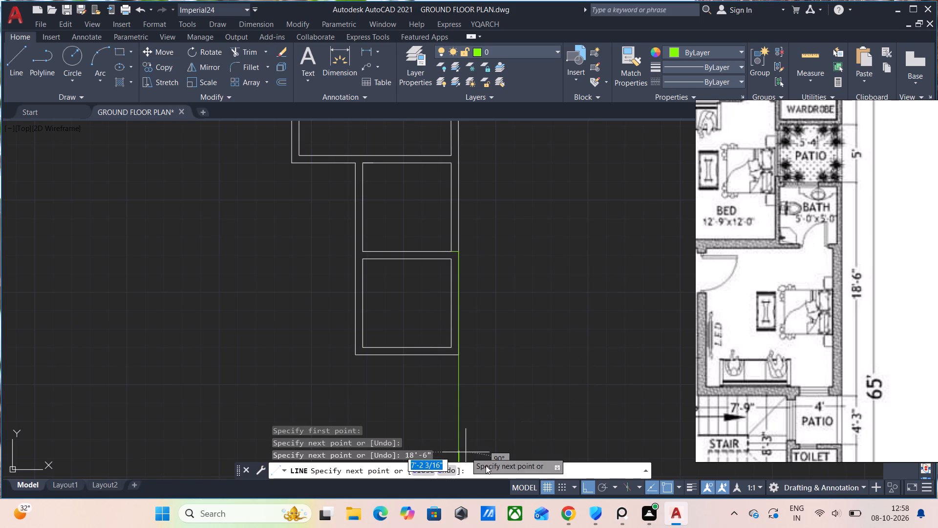
{"action": "scroll", "coordinate": [547, 376], "scroll_direction": "down", "scroll_amount": 1}
{"action": "middle_click_drag", "start_coordinate": [547, 368], "coordinate": [564, 204]}
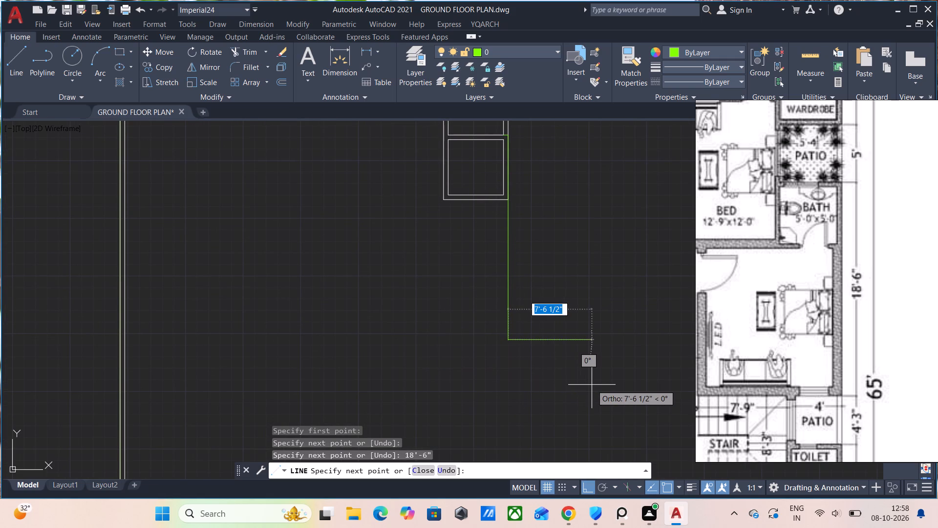
{"action": "key", "text": "Escape"}
Draw a 9" thick wall from the lower room's outer bottom corner straight down to the end of the 18'-6" guide line.
{"action": "scroll", "coordinate": [519, 217], "scroll_direction": "up", "scroll_amount": 2}
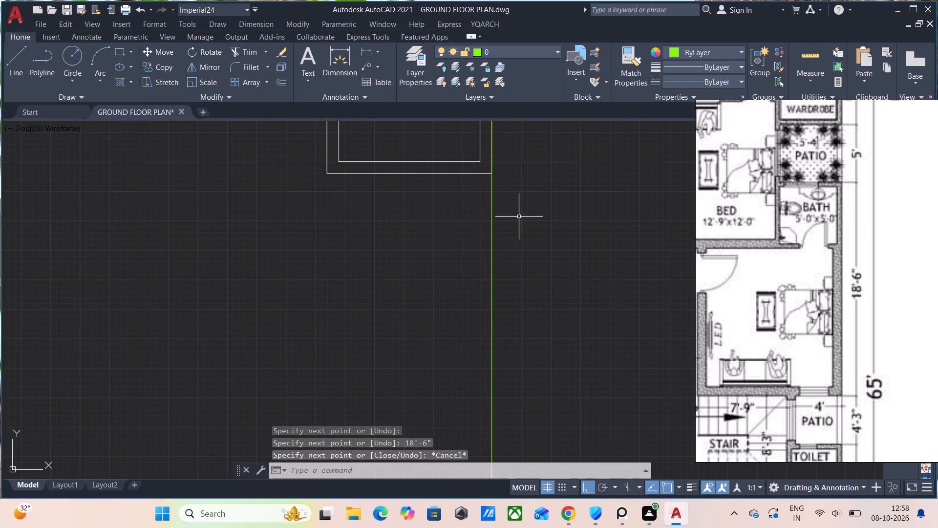
{"action": "type", "text": "WW"}
{"action": "key", "text": "Return"}
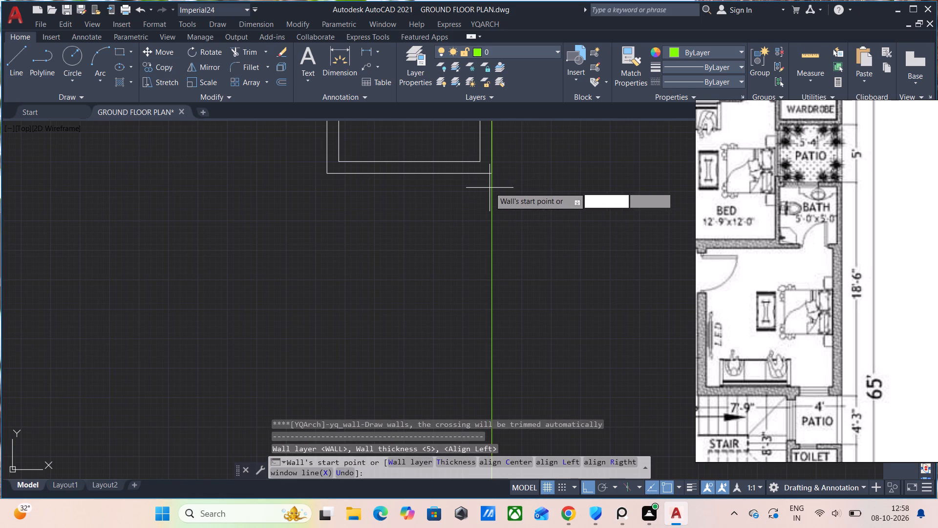
{"action": "left_click", "coordinate": [454, 462]}
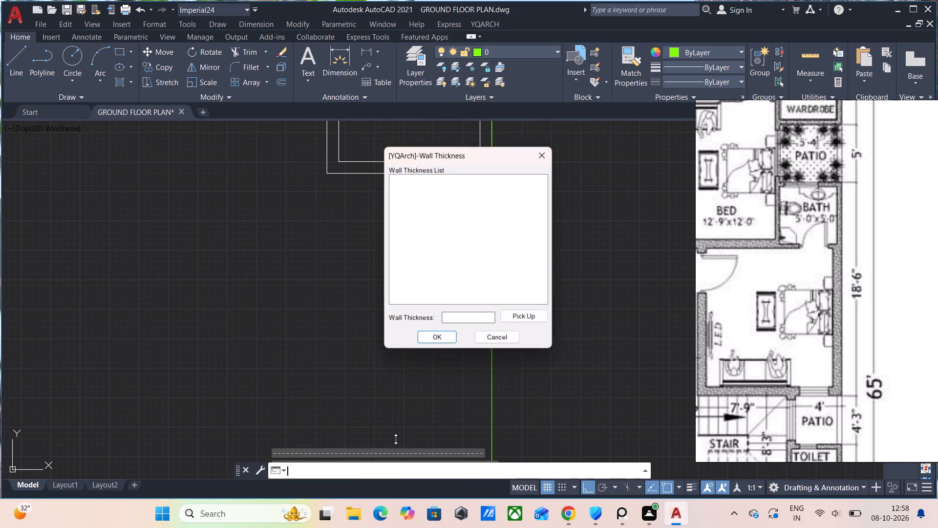
{"action": "left_click", "coordinate": [474, 322]}
{"action": "key", "text": "BackSpace"}
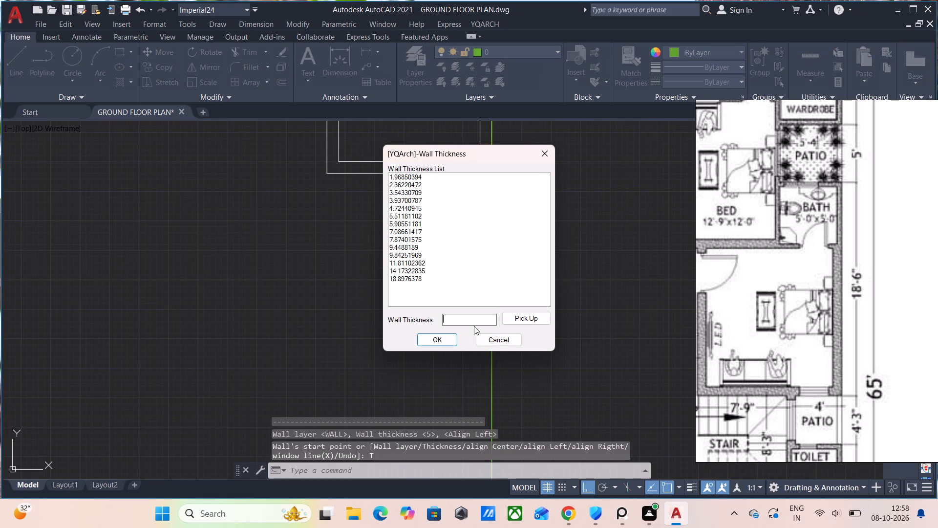
{"action": "key", "text": "9"}
{"action": "left_click", "coordinate": [440, 341]}
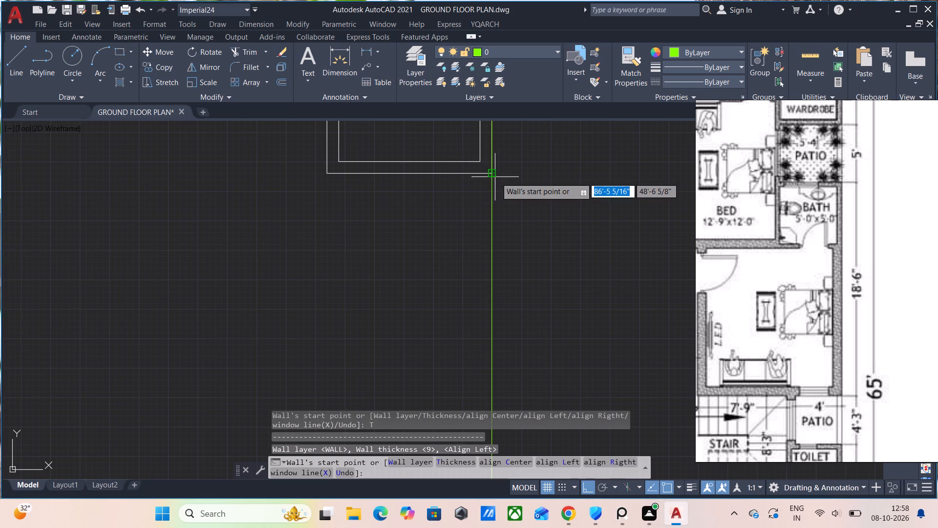
{"action": "left_click", "coordinate": [493, 177]}
{"action": "middle_click_drag", "start_coordinate": [490, 393], "coordinate": [498, 329]}
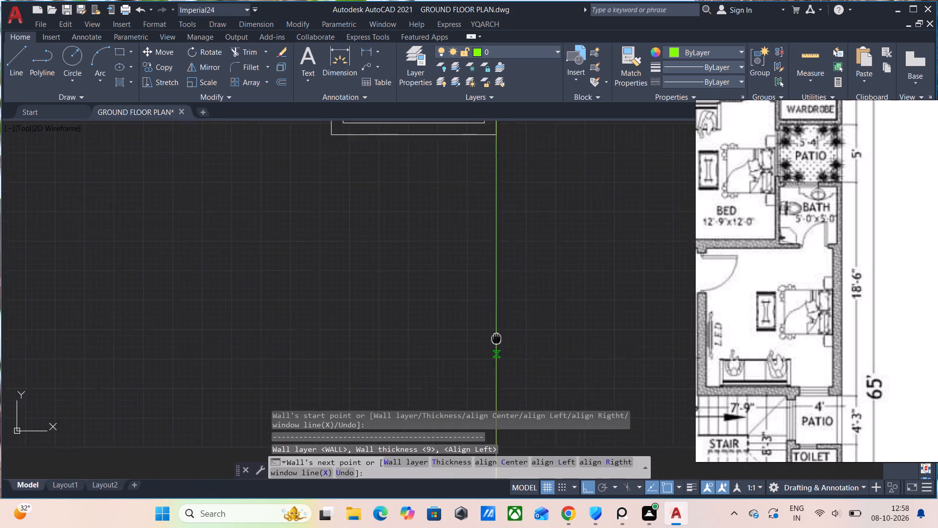
{"action": "middle_click_drag", "start_coordinate": [498, 329], "coordinate": [505, 291]}
{"action": "scroll", "coordinate": [503, 356], "scroll_direction": "down", "scroll_amount": 2}
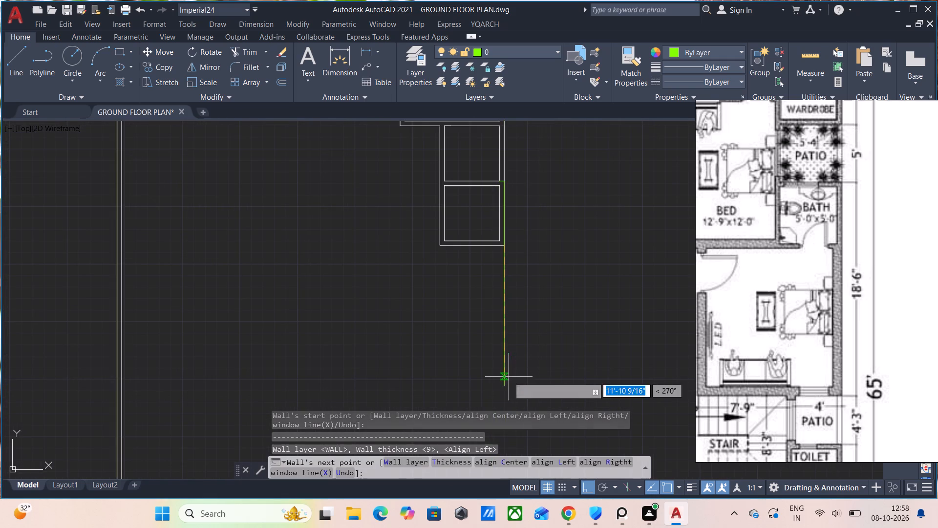
{"action": "left_click", "coordinate": [504, 385]}
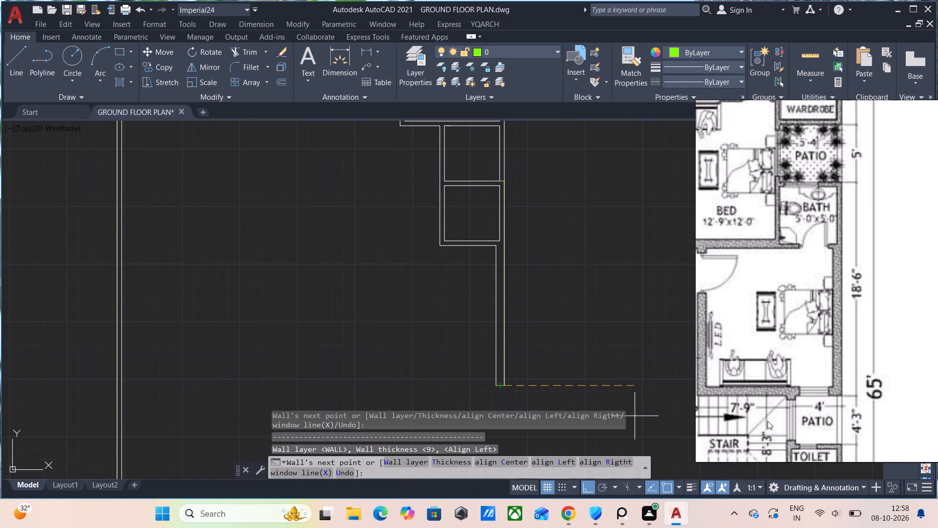
Examine the reference plan's bedroom bottom wall and the dimensions of the stair and patio directly below it.
{"action": "scroll", "coordinate": [774, 421], "scroll_direction": "down", "scroll_amount": 2}
{"action": "middle_click_drag", "start_coordinate": [776, 411], "coordinate": [802, 414]}
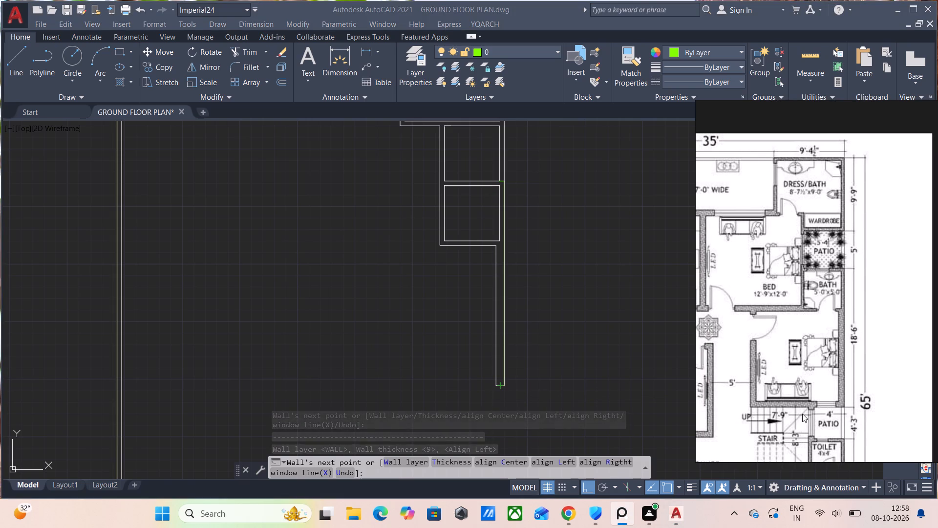
{"action": "scroll", "coordinate": [790, 414], "scroll_direction": "up", "scroll_amount": 1}
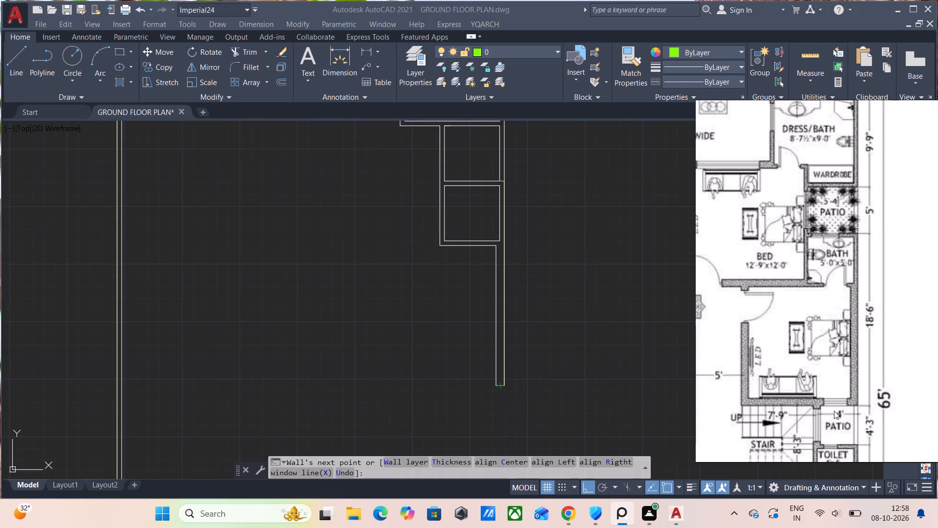
{"action": "scroll", "coordinate": [818, 412], "scroll_direction": "up", "scroll_amount": 1}
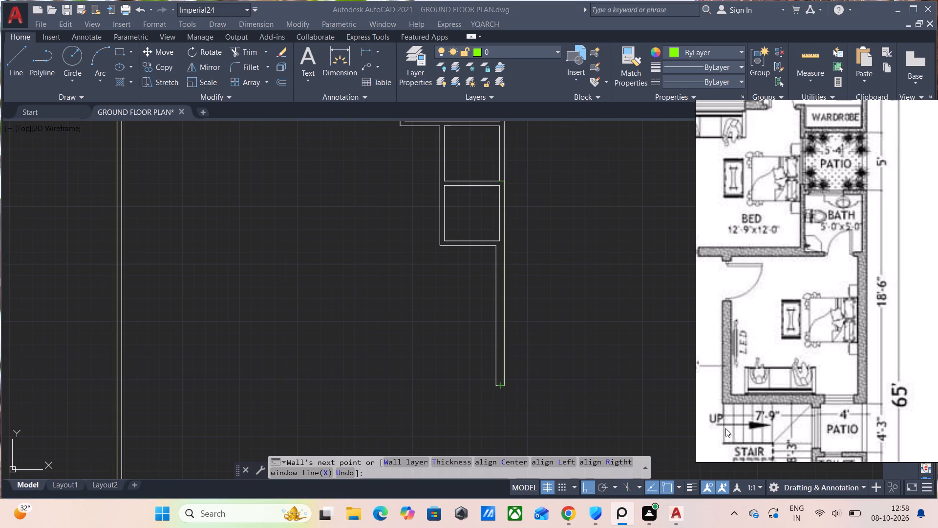
{"action": "left_click", "coordinate": [431, 357]}
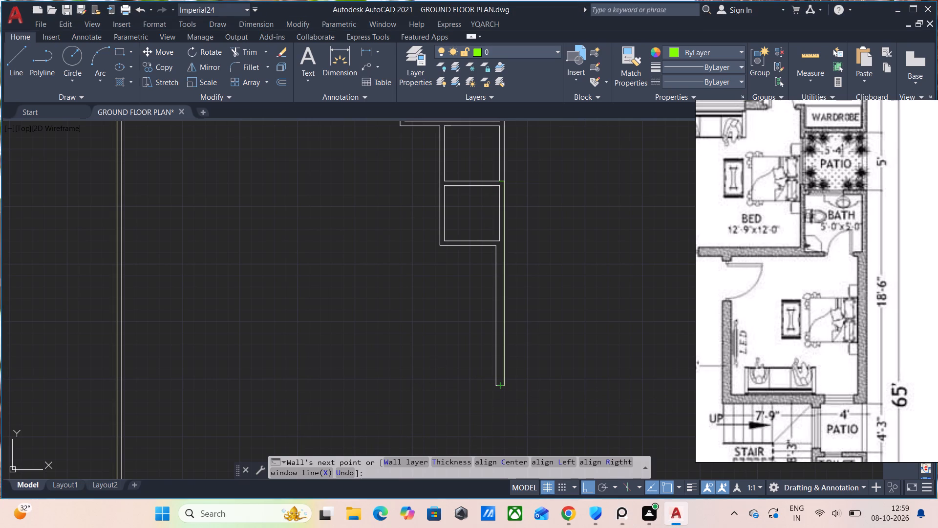
{"action": "key", "text": "Escape"}
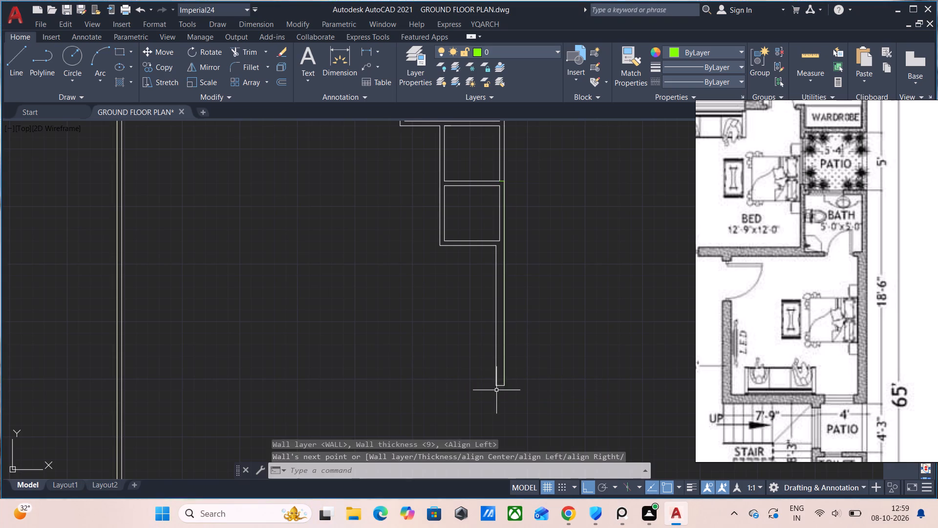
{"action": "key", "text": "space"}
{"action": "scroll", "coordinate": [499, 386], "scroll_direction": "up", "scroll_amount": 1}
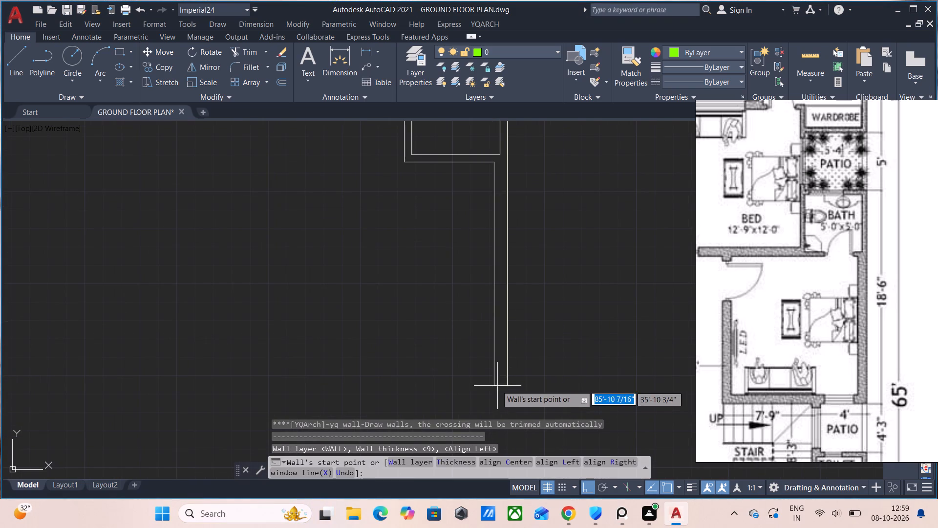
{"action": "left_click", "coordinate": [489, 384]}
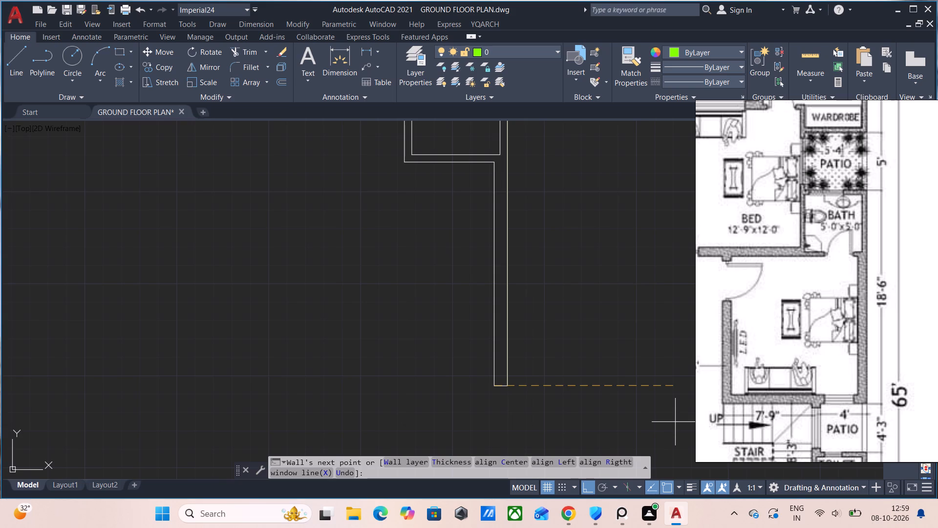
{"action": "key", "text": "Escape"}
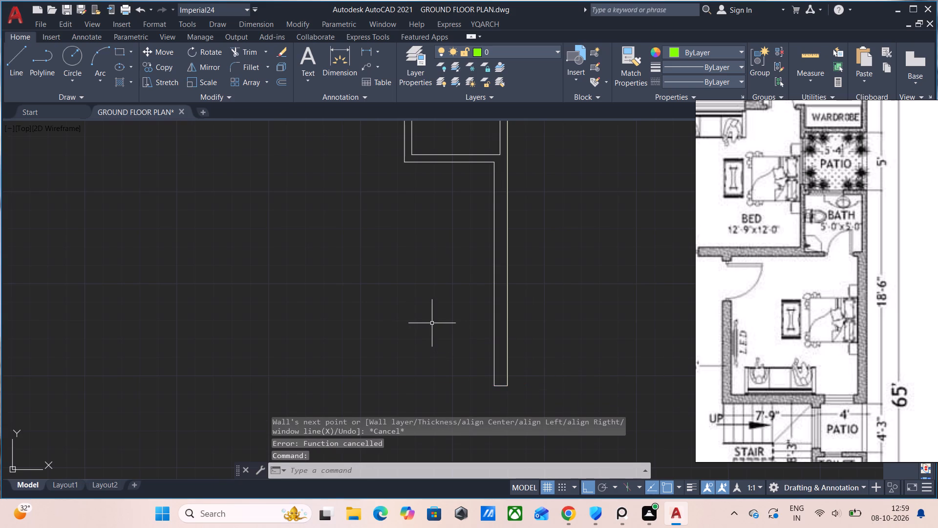
Draw the bedroom's bottom 9" wall inward from the outer wall's lower corner in consecutive lengths of 4', 9" and 7'-9".
{"action": "key", "text": "w"}
{"action": "key", "text": "w"}
{"action": "key", "text": "Return"}
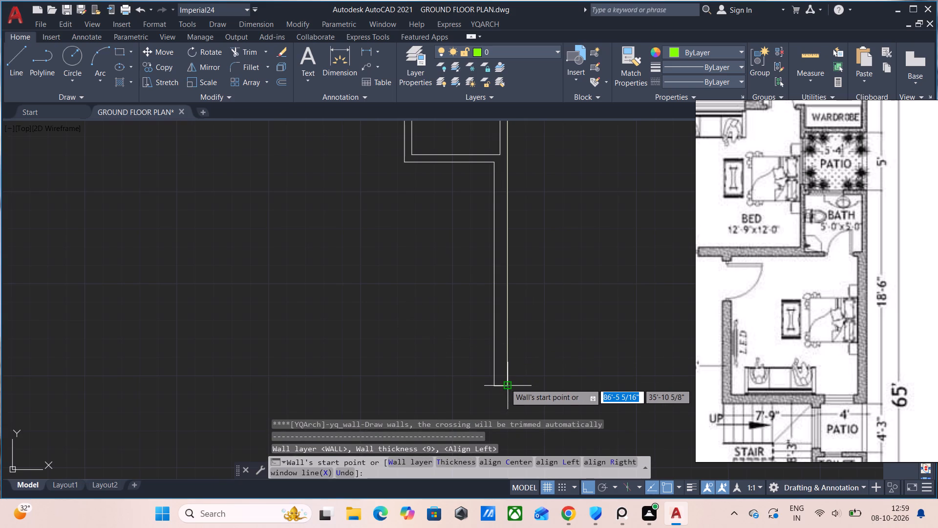
{"action": "left_click", "coordinate": [505, 383]}
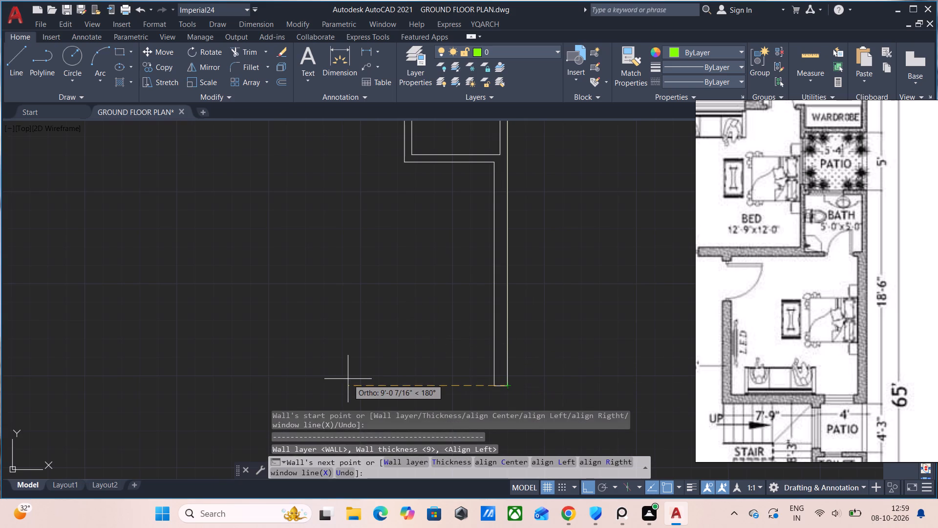
{"action": "key", "text": "4"}
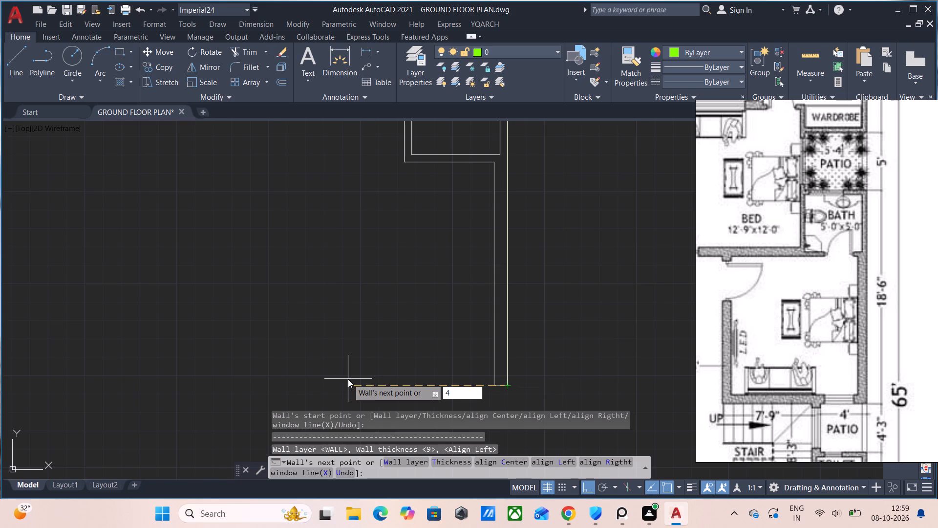
{"action": "key", "text": "apostrophe"}
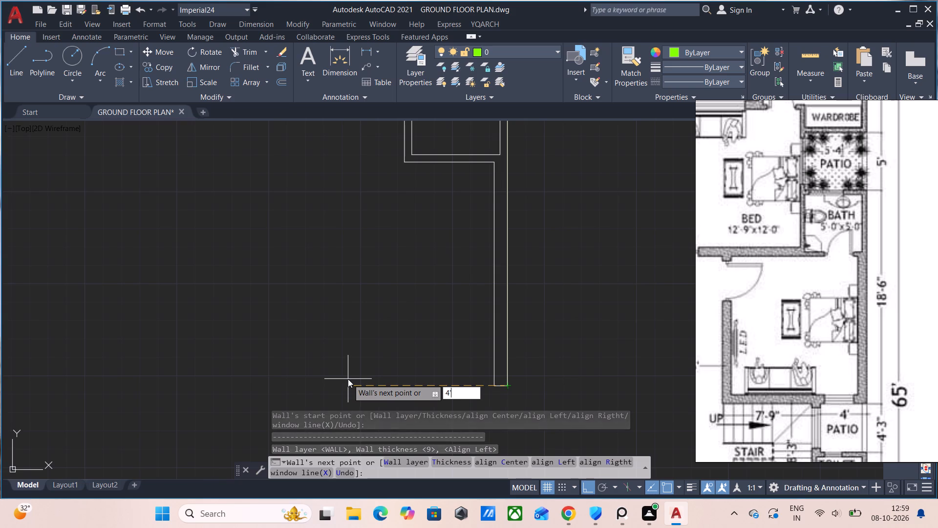
{"action": "key", "text": "Return"}
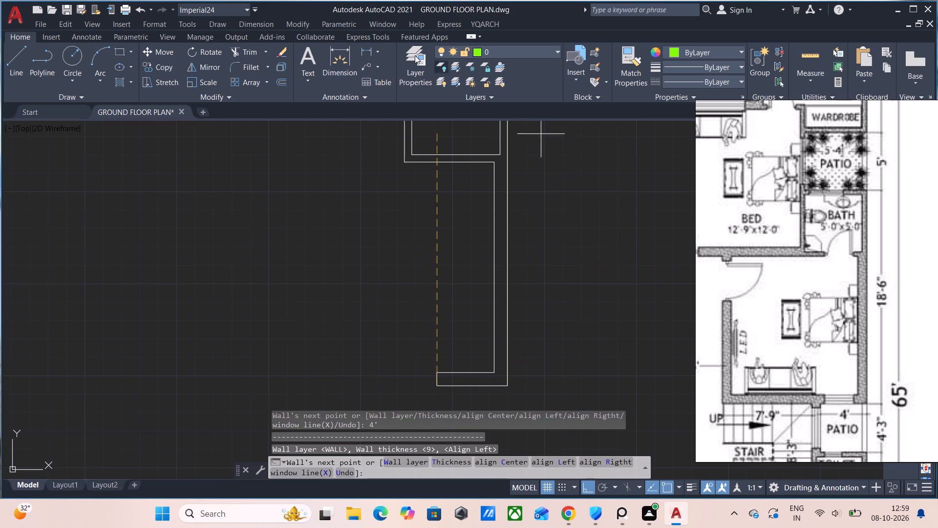
{"action": "middle_click_drag", "start_coordinate": [425, 363], "coordinate": [497, 317]}
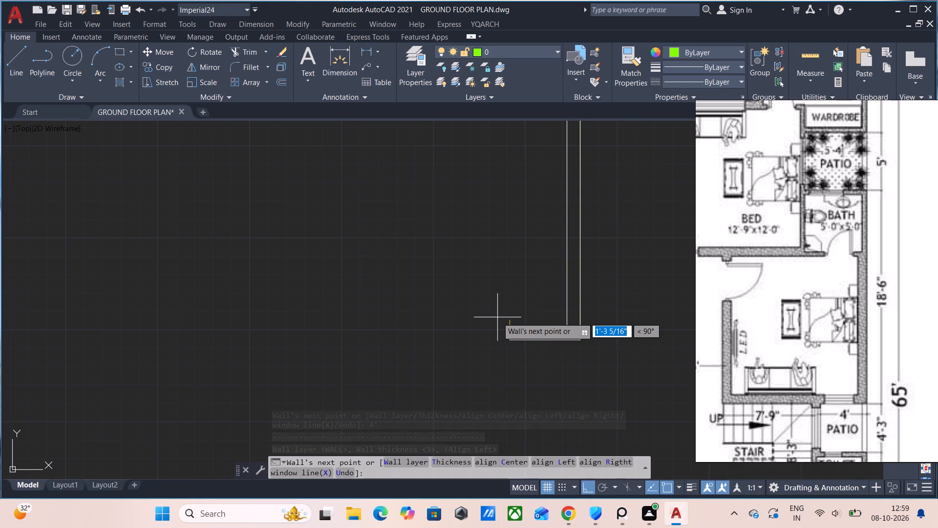
{"action": "type", "text": "9\""}
{"action": "key", "text": "Return"}
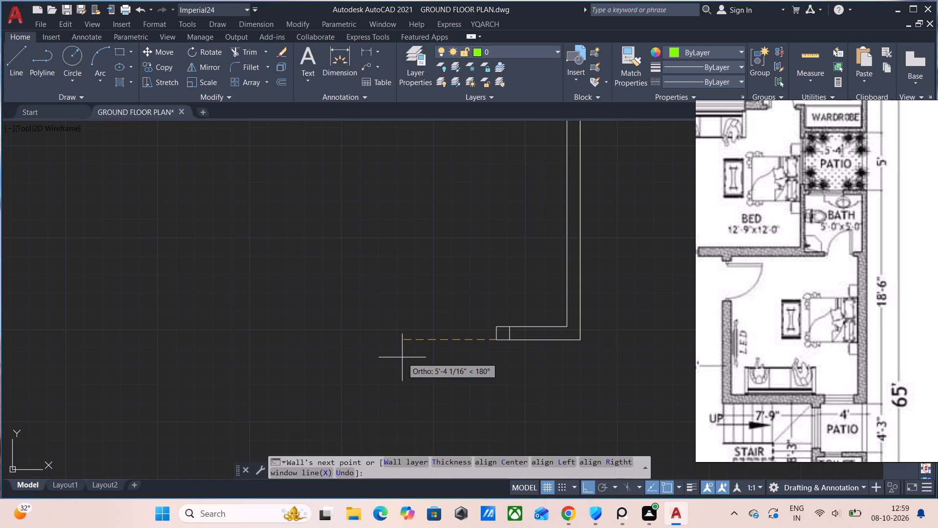
{"action": "type", "text": "7'"}
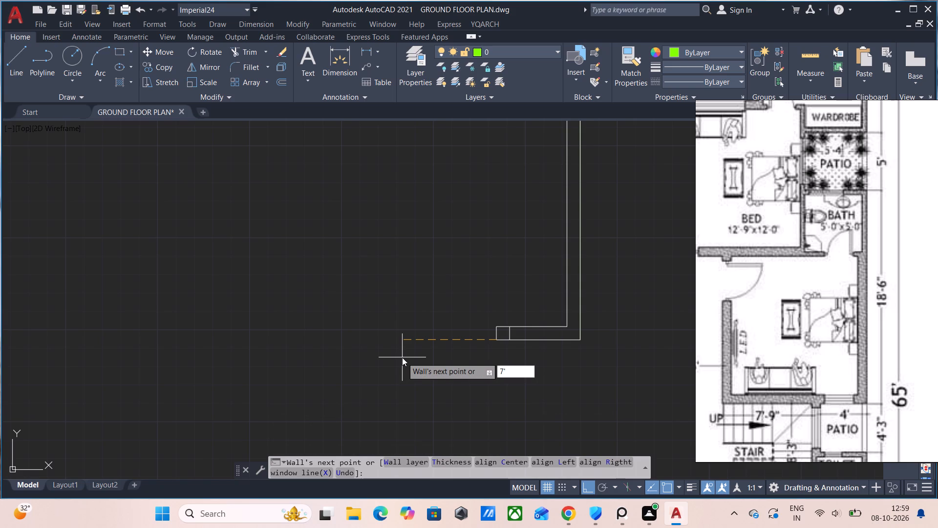
{"action": "type", "text": "9\""}
{"action": "key", "text": "Return"}
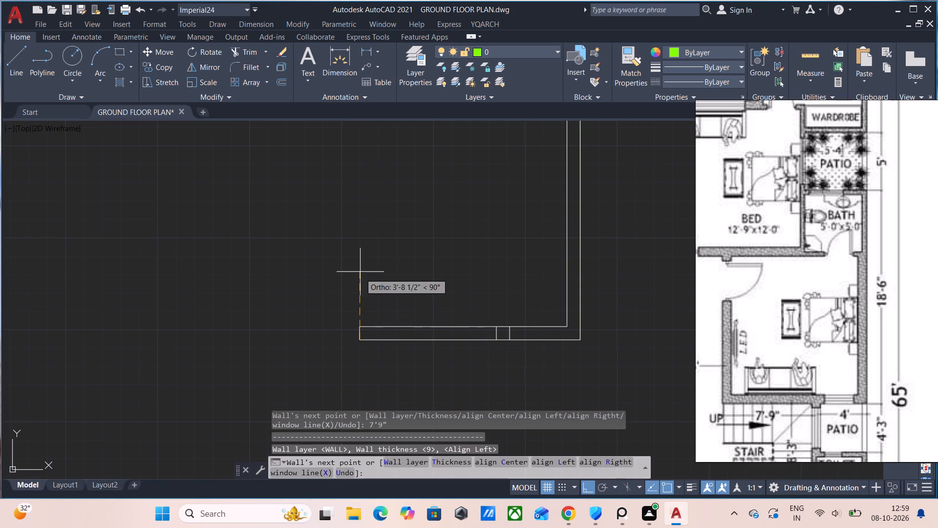
Continue the 9" wall straight up from the bottom wall's inner end, level with the underside of the bath's lower wall.
{"action": "scroll", "coordinate": [747, 361], "scroll_direction": "down", "scroll_amount": 2}
{"action": "middle_click_drag", "start_coordinate": [776, 376], "coordinate": [838, 392]}
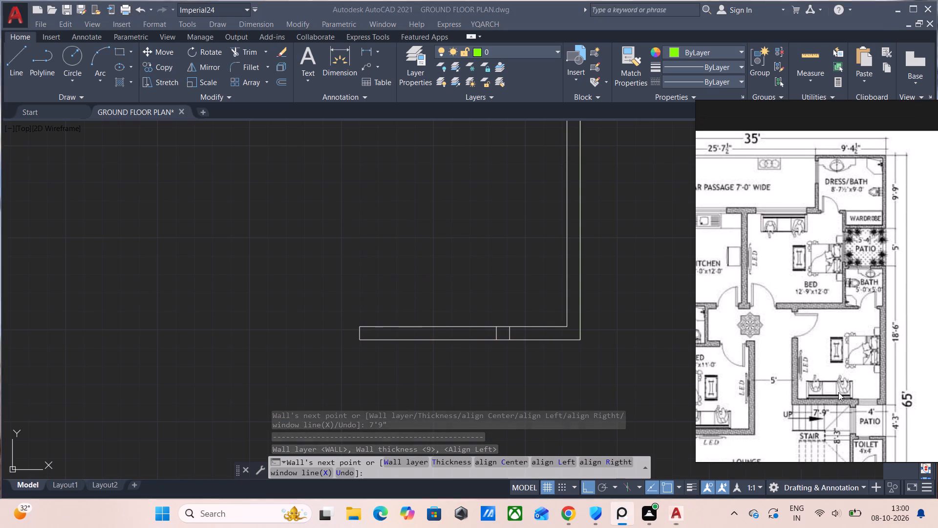
{"action": "middle_click_drag", "start_coordinate": [838, 392], "coordinate": [843, 393]}
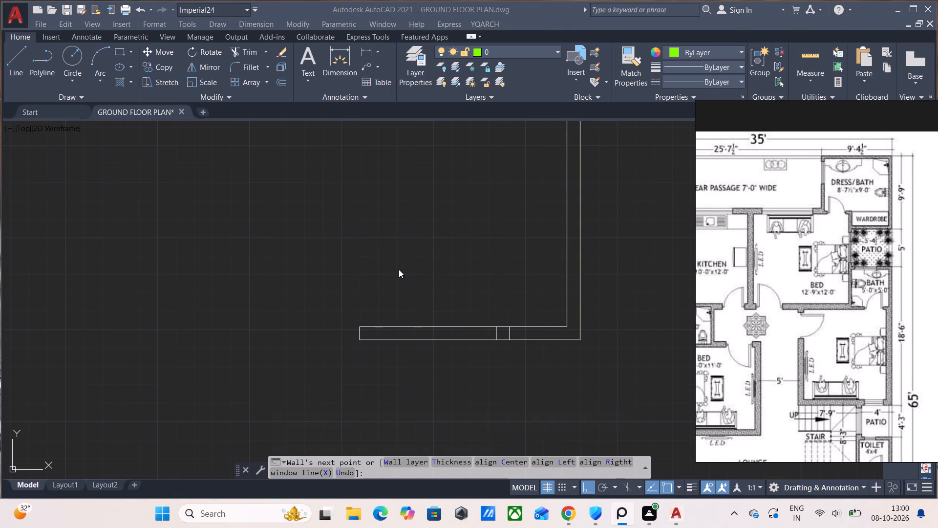
{"action": "left_click", "coordinate": [399, 269]}
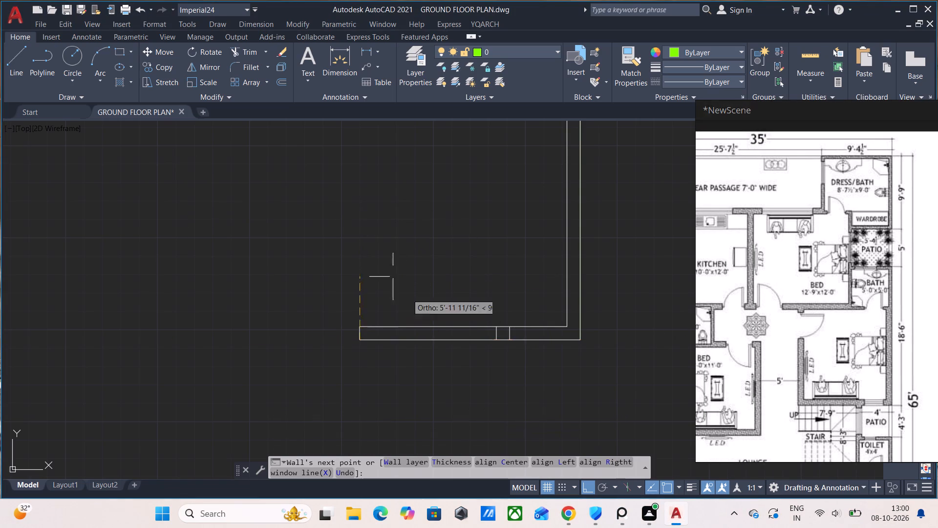
{"action": "scroll", "coordinate": [359, 202], "scroll_direction": "down", "scroll_amount": 2}
{"action": "middle_click_drag", "start_coordinate": [359, 206], "coordinate": [343, 307]}
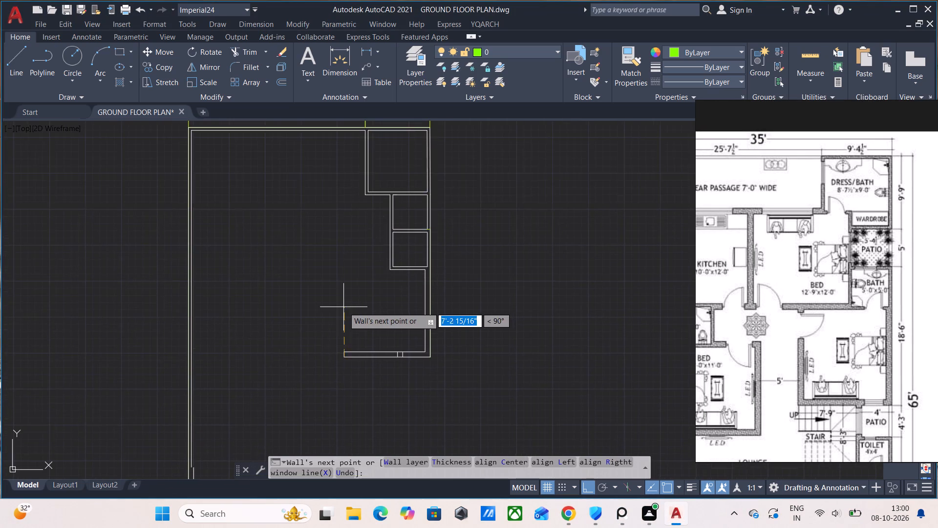
{"action": "scroll", "coordinate": [343, 307], "scroll_direction": "up", "scroll_amount": 1}
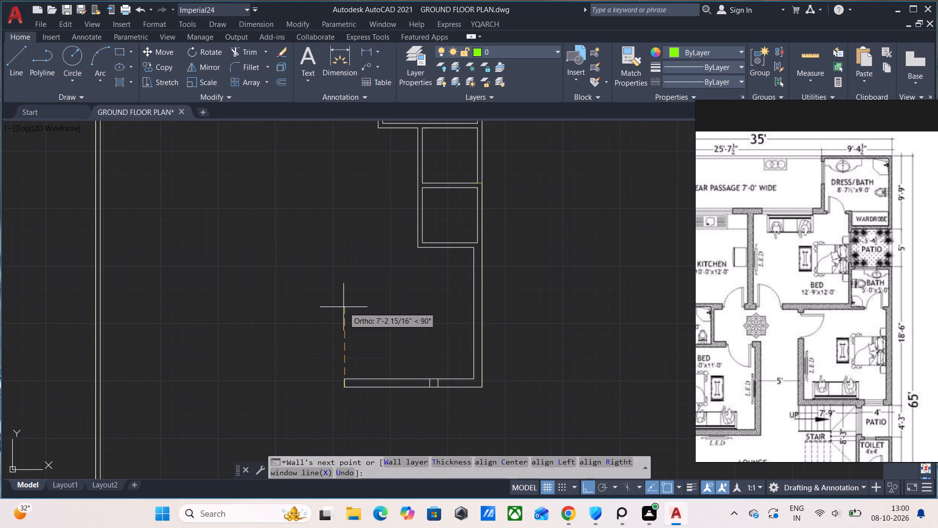
{"action": "scroll", "coordinate": [349, 292], "scroll_direction": "up", "scroll_amount": 1}
{"action": "middle_click_drag", "start_coordinate": [355, 266], "coordinate": [356, 317]}
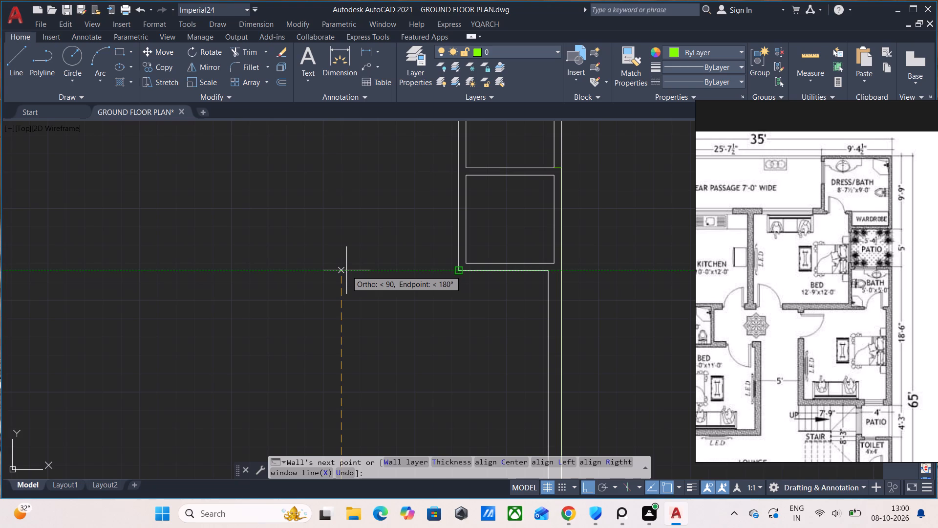
{"action": "left_click", "coordinate": [346, 270]}
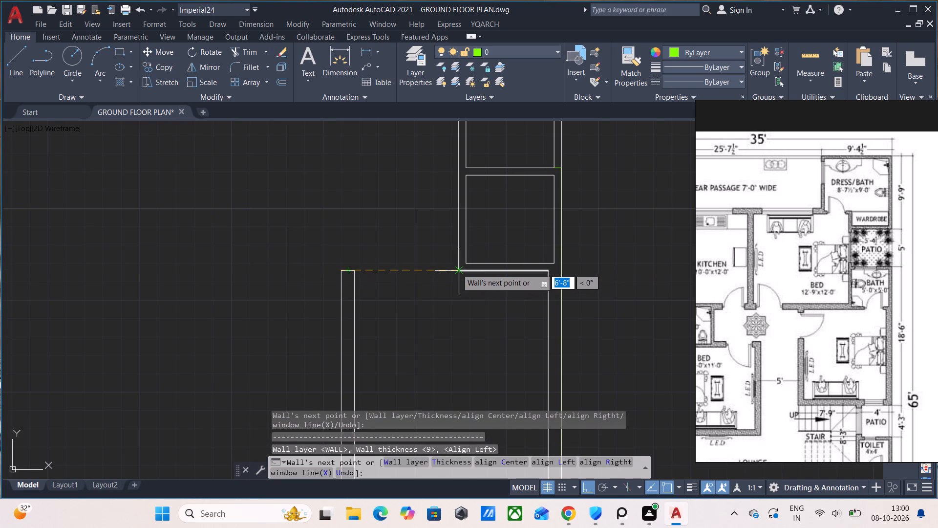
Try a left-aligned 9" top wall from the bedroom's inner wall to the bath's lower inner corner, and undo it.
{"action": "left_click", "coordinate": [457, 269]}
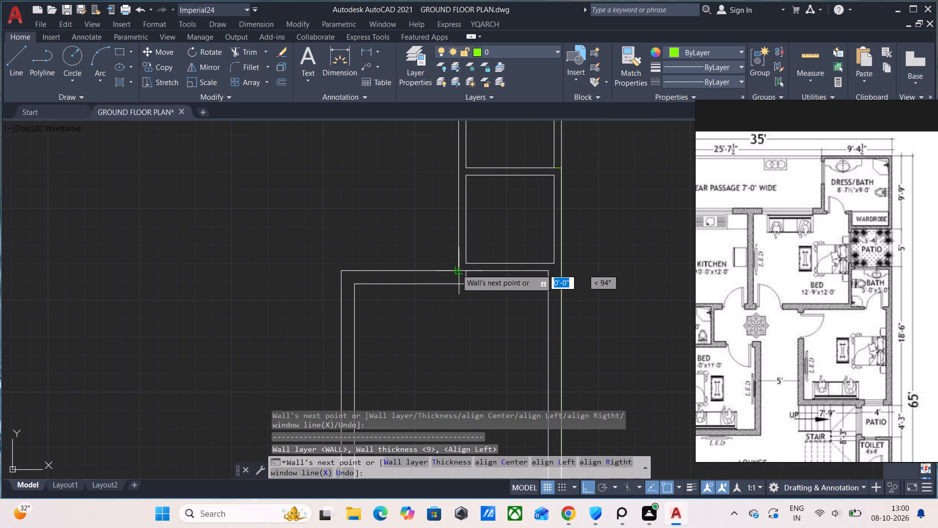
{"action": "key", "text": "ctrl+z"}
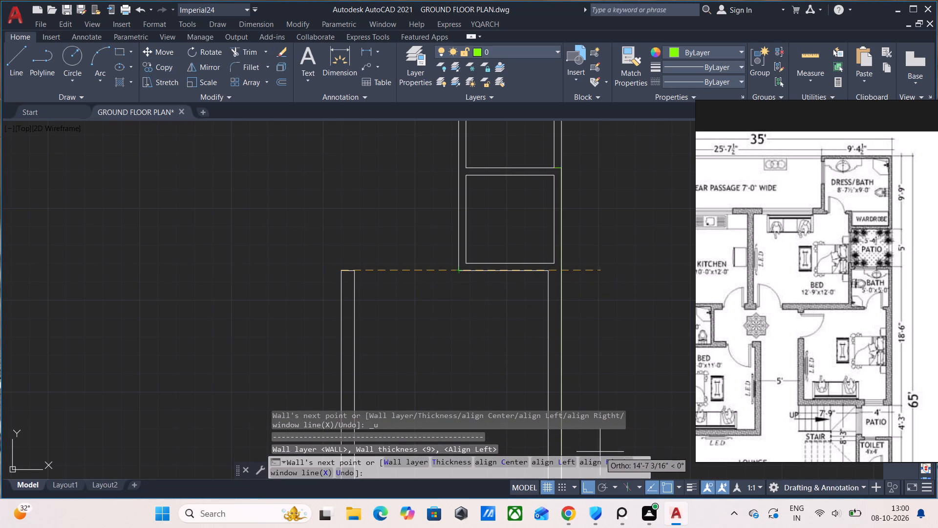
Draw the bedroom's top wall as a right-aligned 9" wall from the inner wall's upper end to the bath's lower inner corner.
{"action": "left_click", "coordinate": [620, 460]}
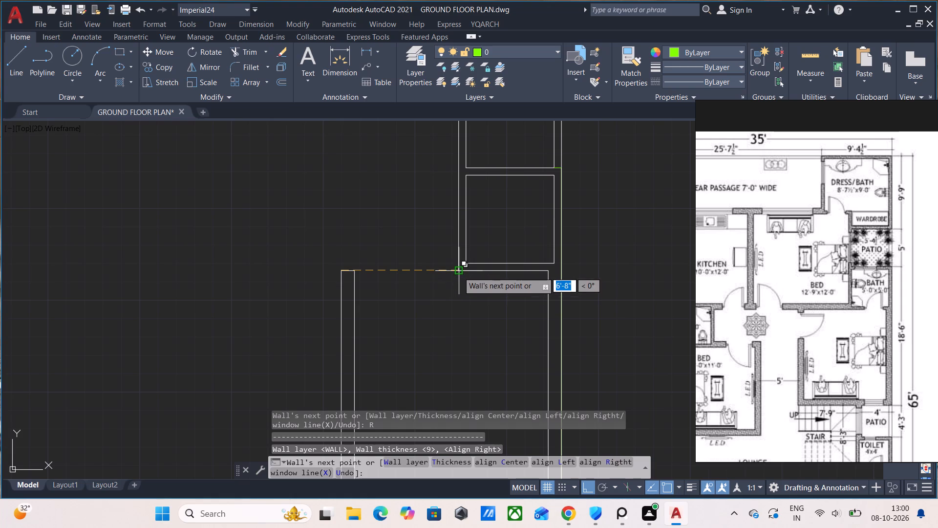
{"action": "left_click", "coordinate": [458, 271]}
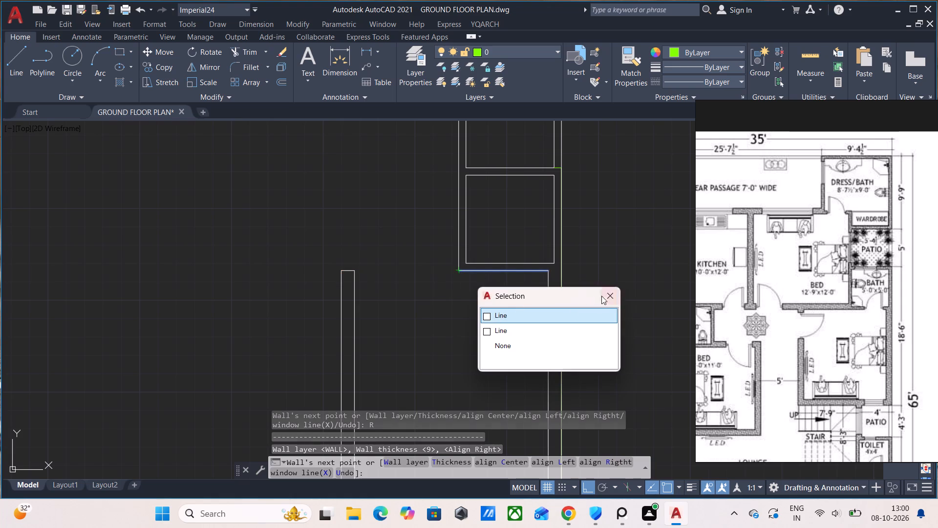
{"action": "left_click", "coordinate": [607, 295]}
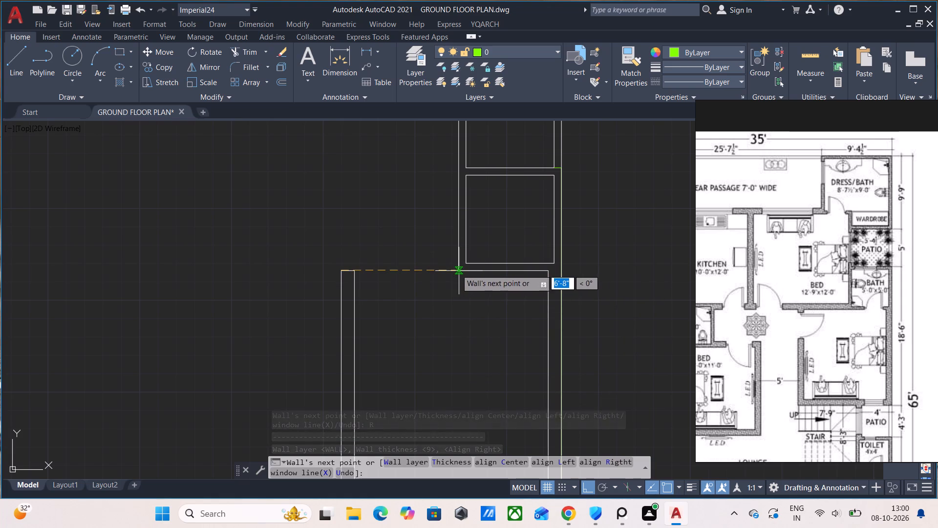
{"action": "left_click", "coordinate": [457, 269]}
{"action": "left_click", "coordinate": [603, 291]}
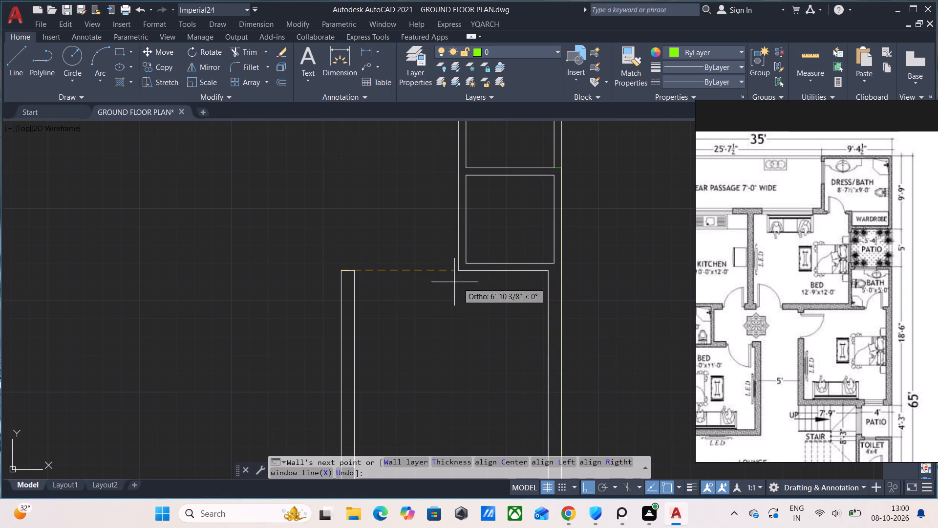
{"action": "left_click", "coordinate": [412, 276]}
{"action": "scroll", "coordinate": [440, 279], "scroll_direction": "up", "scroll_amount": 1}
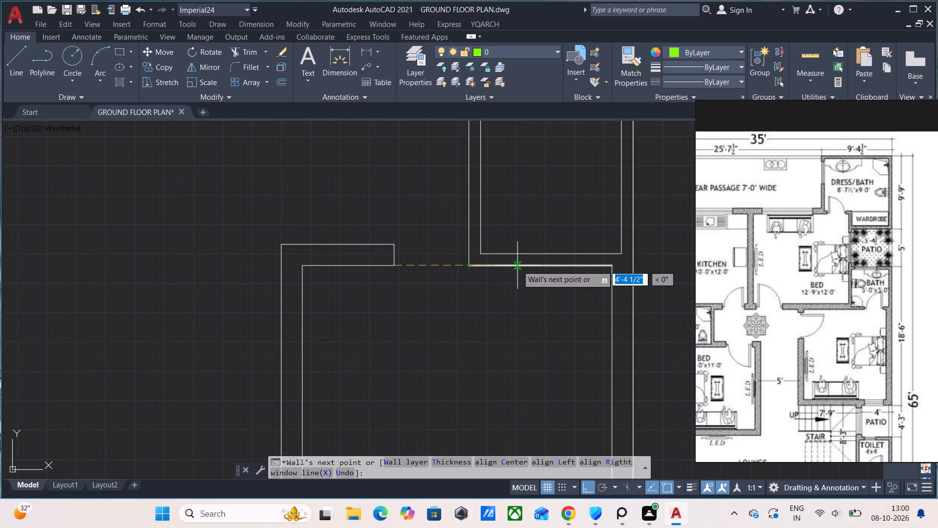
{"action": "left_click", "coordinate": [467, 260]}
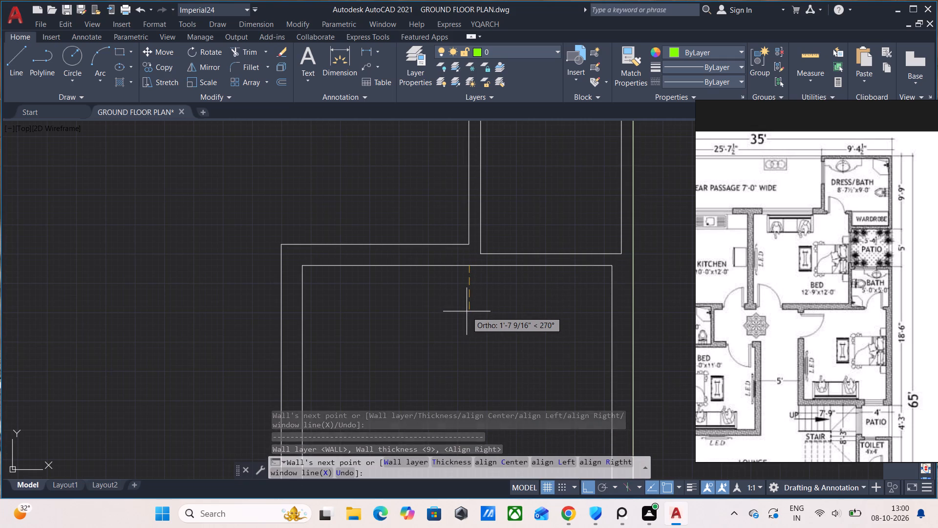
{"action": "key", "text": "Escape"}
Examine the reference plan's patio, toilet and stair dimensions directly below the bedroom.
{"action": "scroll", "coordinate": [475, 310], "scroll_direction": "down", "scroll_amount": 2}
{"action": "scroll", "coordinate": [493, 355], "scroll_direction": "down", "scroll_amount": 1}
{"action": "middle_click_drag", "start_coordinate": [499, 367], "coordinate": [510, 277]}
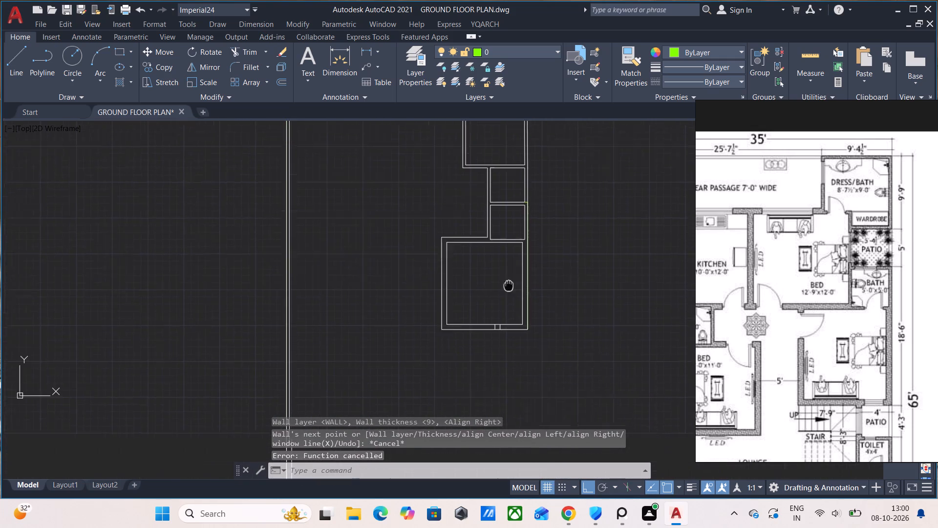
{"action": "middle_click_drag", "start_coordinate": [510, 277], "coordinate": [511, 250]}
{"action": "scroll", "coordinate": [527, 325], "scroll_direction": "up", "scroll_amount": 3}
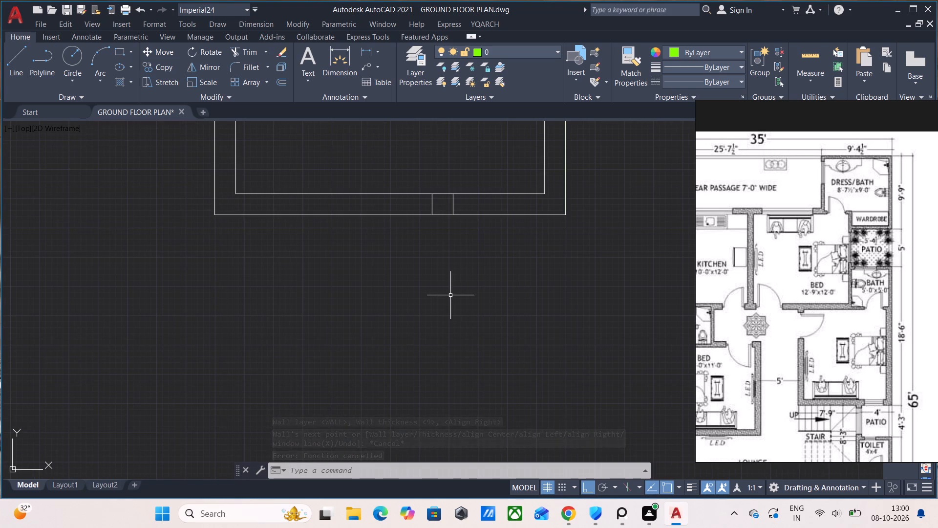
{"action": "type", "text": "WW"}
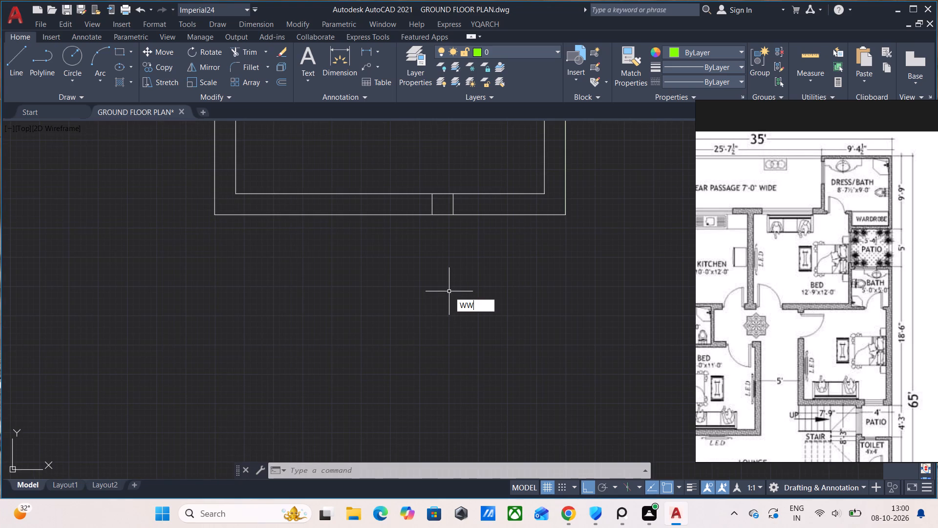
{"action": "key", "text": "Return"}
{"action": "middle_click_drag", "start_coordinate": [848, 404], "coordinate": [835, 370]}
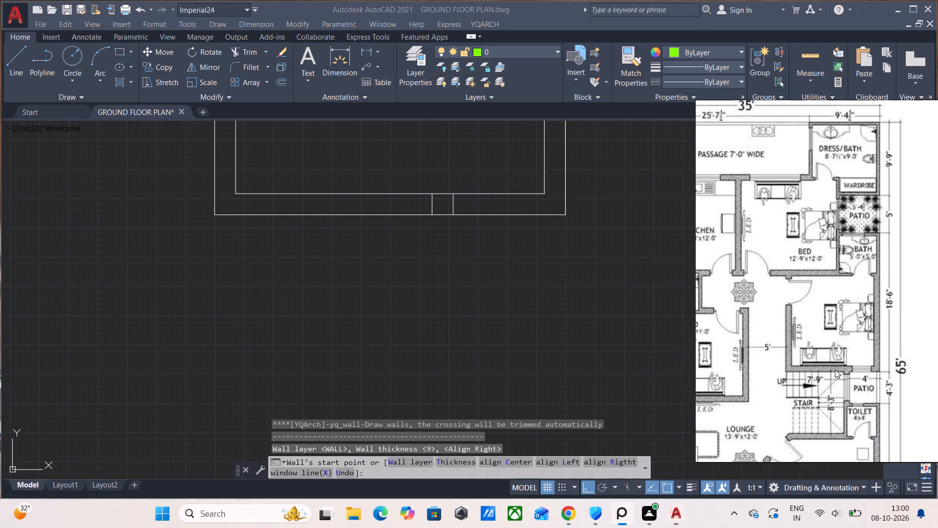
{"action": "middle_click_drag", "start_coordinate": [835, 370], "coordinate": [831, 351]}
{"action": "scroll", "coordinate": [878, 376], "scroll_direction": "up", "scroll_amount": 2}
{"action": "middle_click_drag", "start_coordinate": [868, 410], "coordinate": [871, 410]}
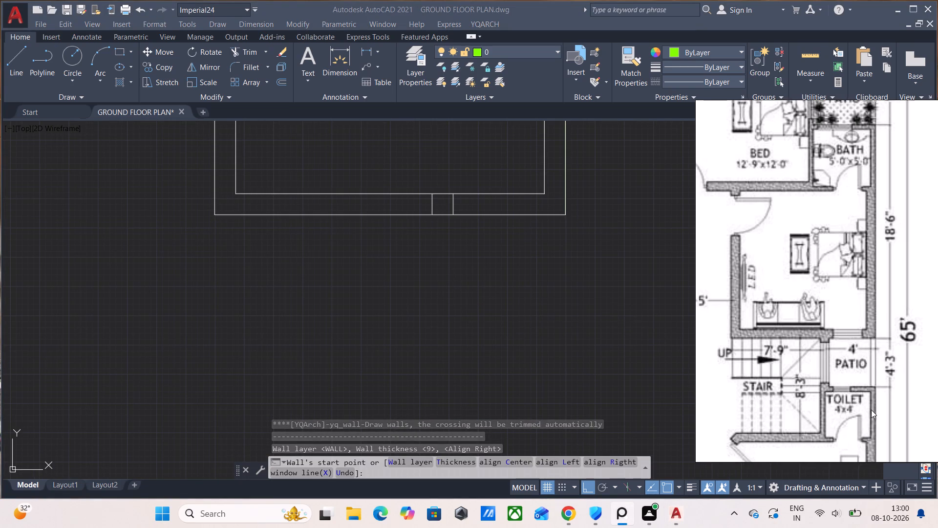
{"action": "middle_click_drag", "start_coordinate": [871, 410], "coordinate": [853, 422]}
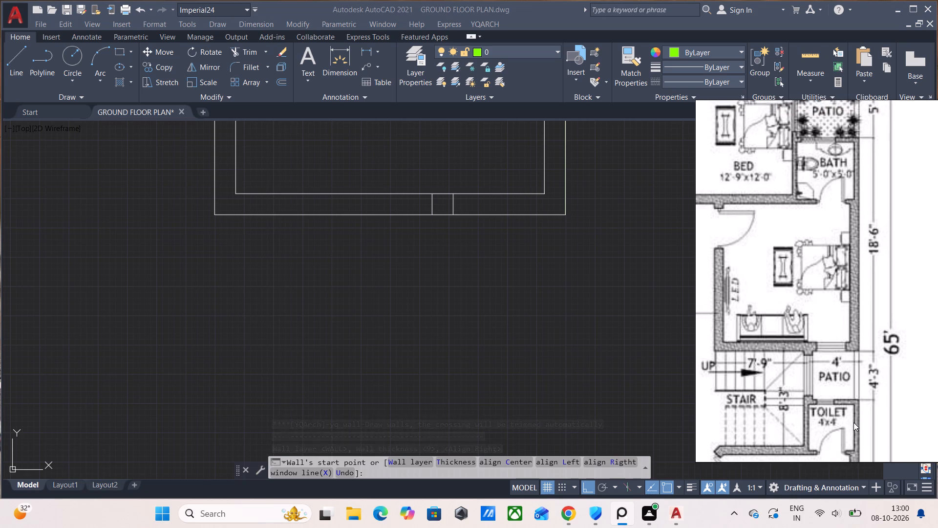
{"action": "middle_click_drag", "start_coordinate": [853, 422], "coordinate": [853, 428]}
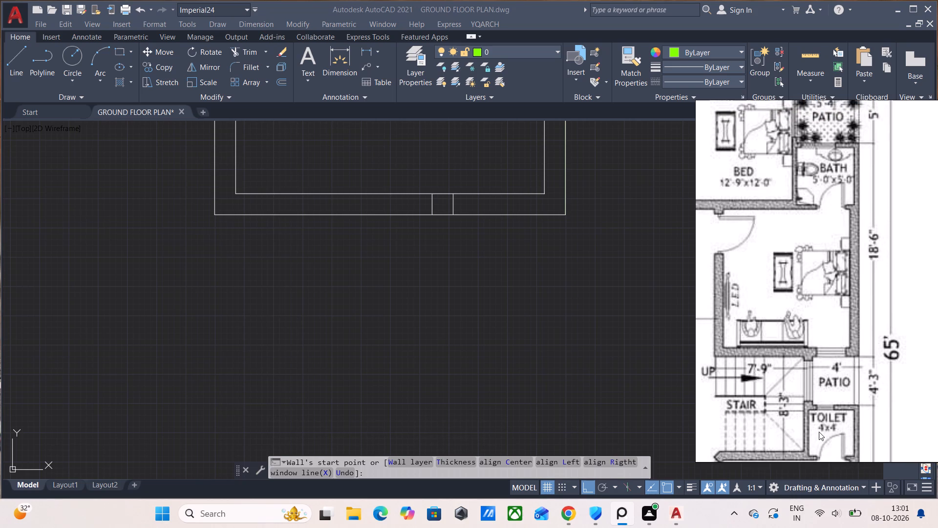
{"action": "middle_click_drag", "start_coordinate": [819, 432], "coordinate": [818, 421]}
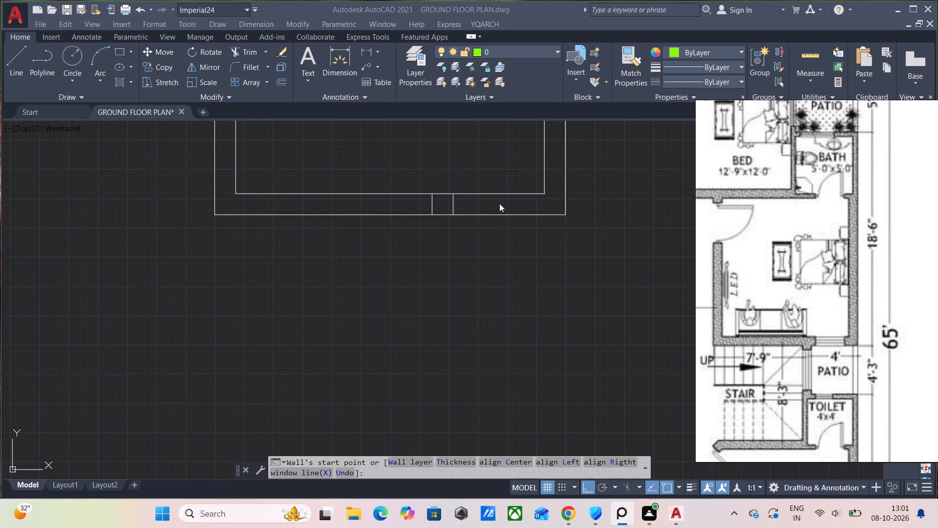
{"action": "left_click", "coordinate": [539, 264]}
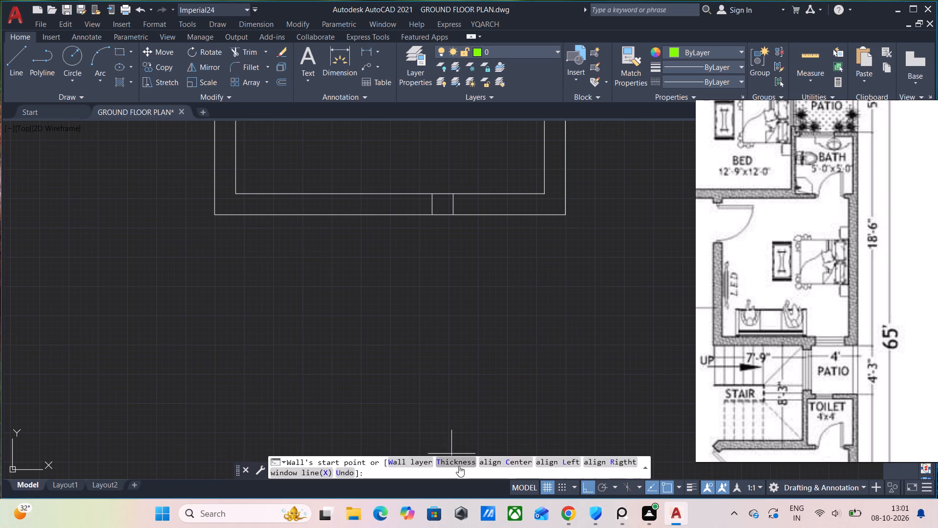
Set the wall thickness to 5", start at the bedroom's lower outer corner, and try a right-aligned wall downward, undoing that segment.
{"action": "left_click", "coordinate": [459, 462]}
{"action": "left_click", "coordinate": [476, 320]}
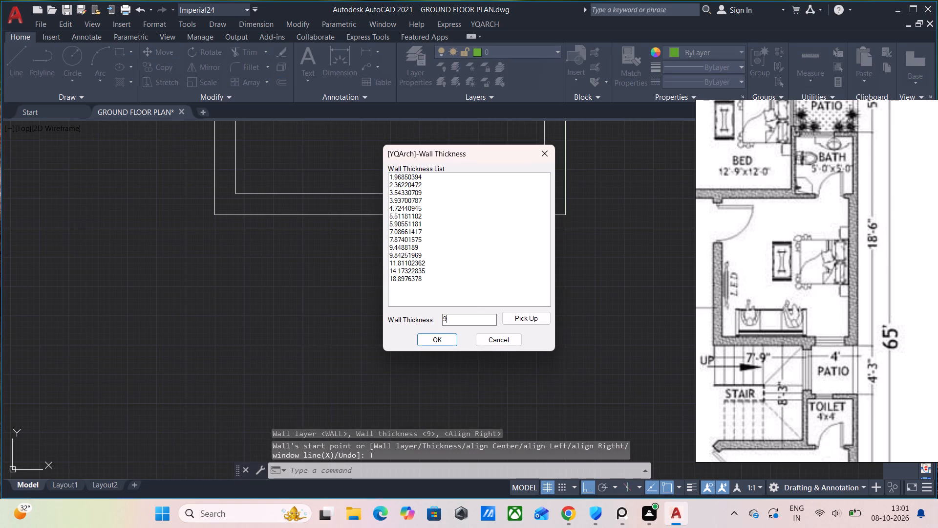
{"action": "key", "text": "BackSpace"}
{"action": "key", "text": "5"}
{"action": "left_click", "coordinate": [444, 340]}
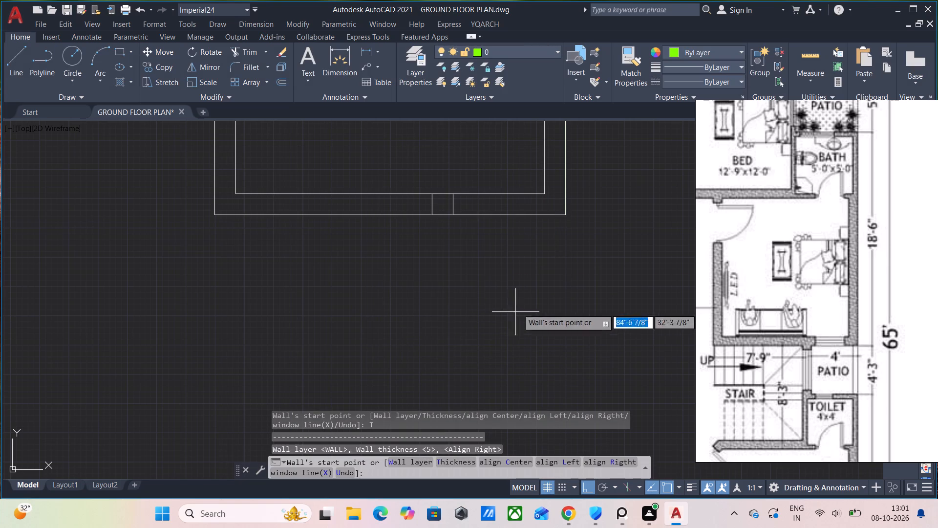
{"action": "left_click", "coordinate": [565, 218]}
{"action": "left_click", "coordinate": [561, 320]}
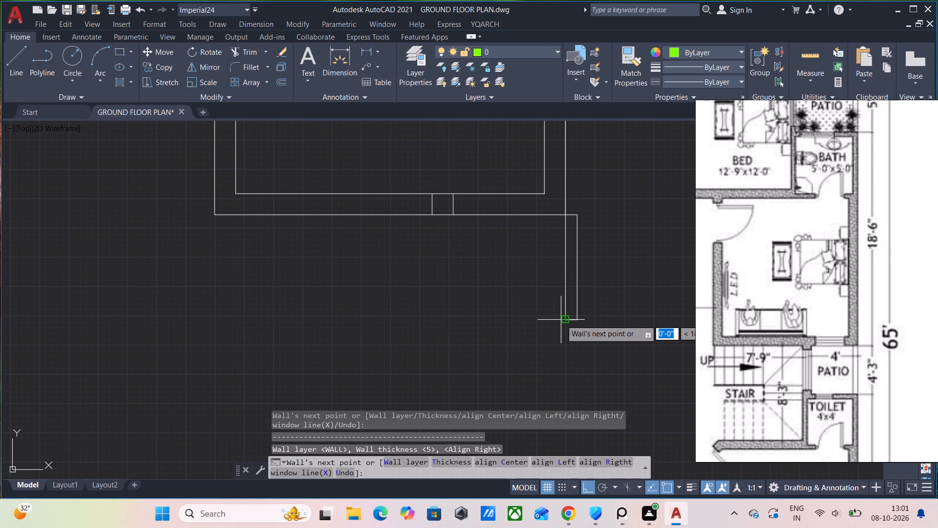
{"action": "key", "text": "ctrl+z"}
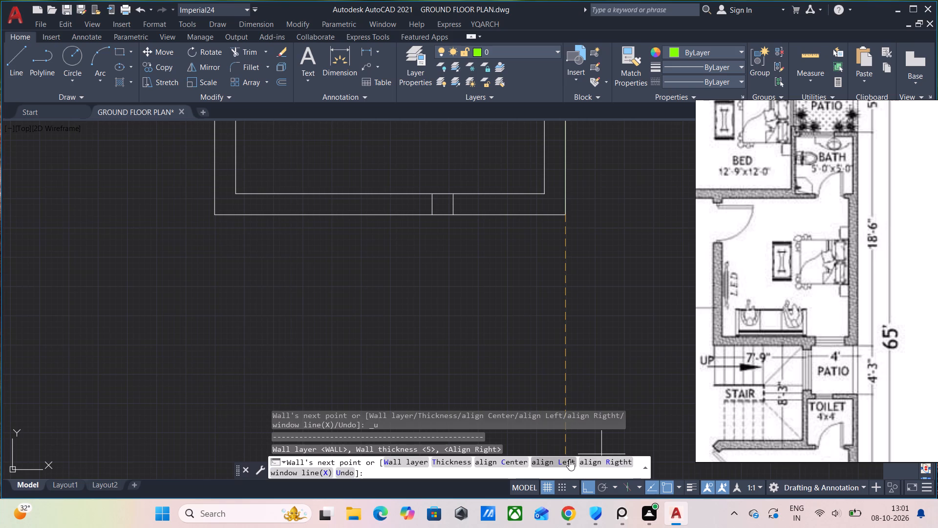
Draw the patio's outer wall as a left-aligned 5" wall running 4'-3" straight down from the bedroom's lower outer corner.
{"action": "left_click", "coordinate": [569, 460]}
{"action": "left_click", "coordinate": [552, 293]}
{"action": "key", "text": "ctrl+z"}
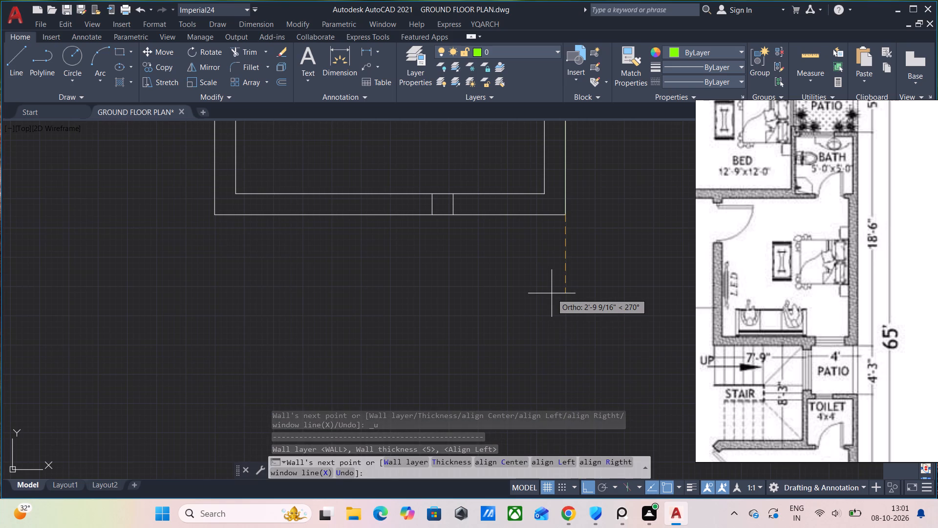
{"action": "key", "text": "4"}
{"action": "key", "text": "apostrophe"}
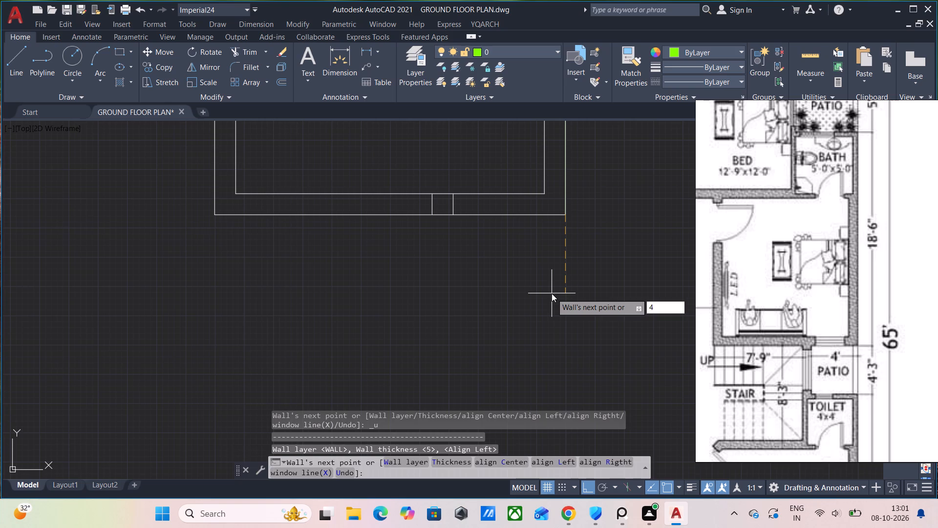
{"action": "key", "text": "9"}
{"action": "key", "text": "BackSpace"}
{"action": "type", "text": "3\""}
{"action": "key", "text": "Return"}
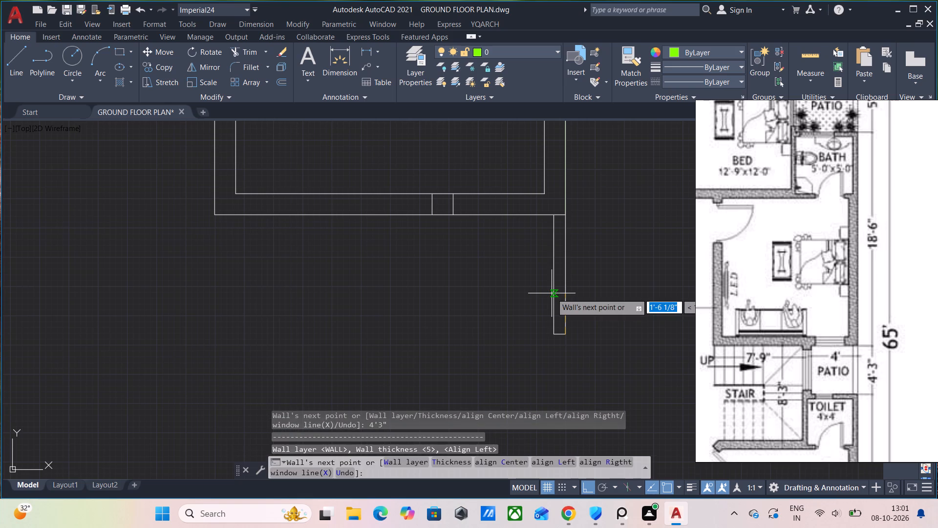
Continue the patio's outer wall straight down by another 5" and end the wall run.
{"action": "middle_click_drag", "start_coordinate": [588, 350], "coordinate": [591, 327]}
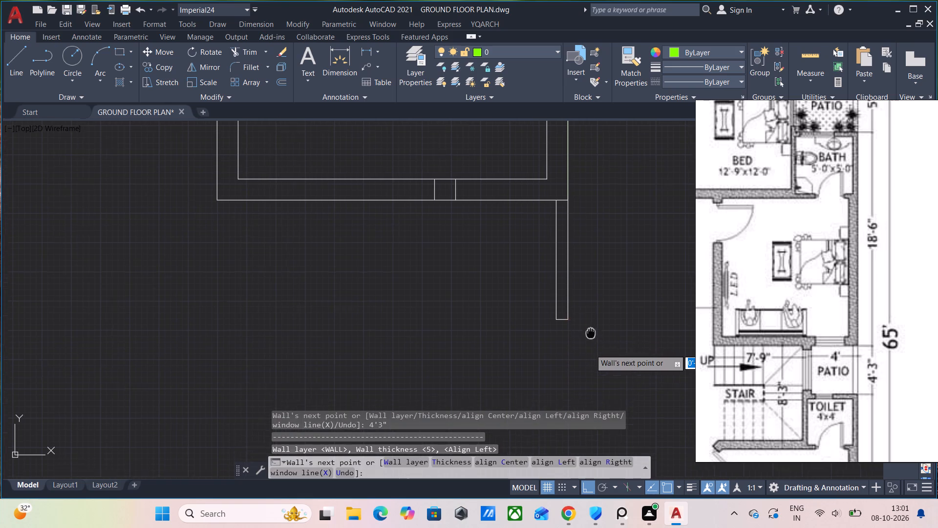
{"action": "middle_click_drag", "start_coordinate": [591, 327], "coordinate": [579, 316]}
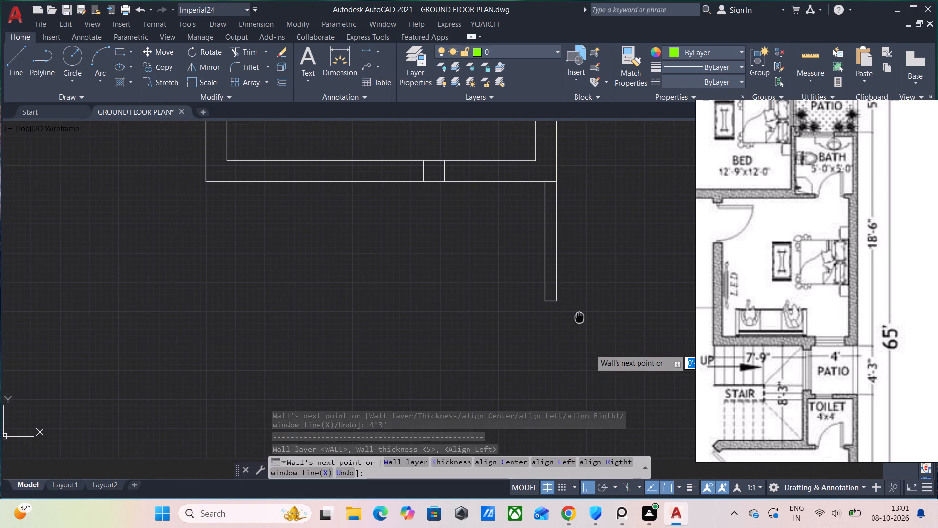
{"action": "middle_click_drag", "start_coordinate": [579, 316], "coordinate": [578, 316]}
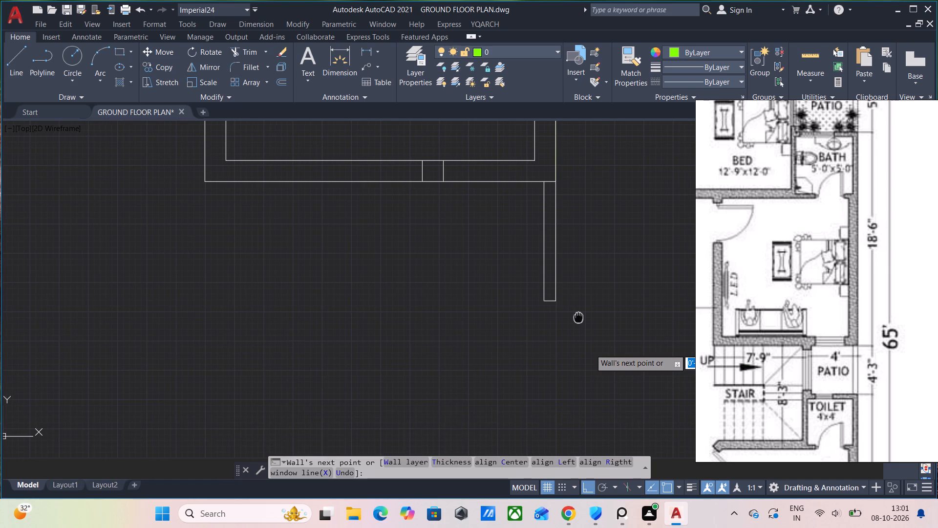
{"action": "middle_click_drag", "start_coordinate": [578, 316], "coordinate": [577, 276]}
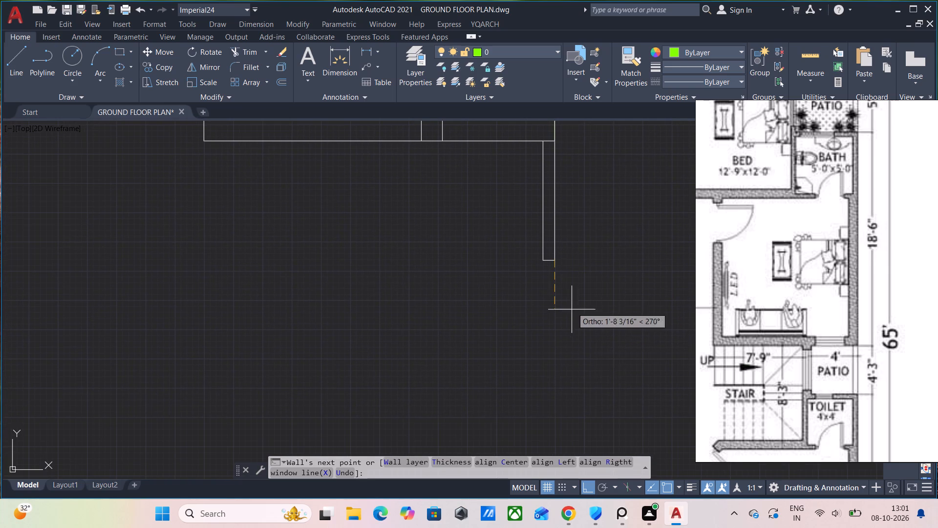
{"action": "key", "text": "5"}
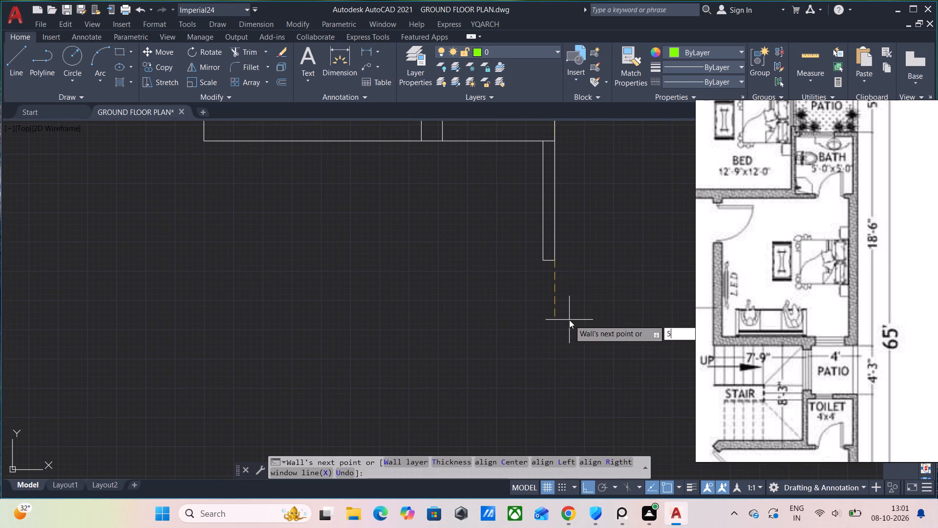
{"action": "key", "text": "shift+quotedbl"}
{"action": "key", "text": "Return"}
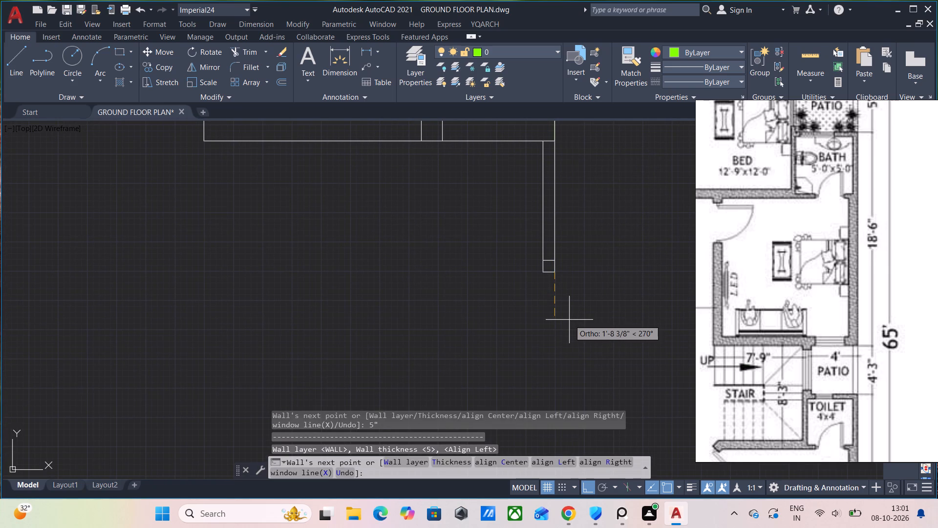
{"action": "key", "text": "Escape"}
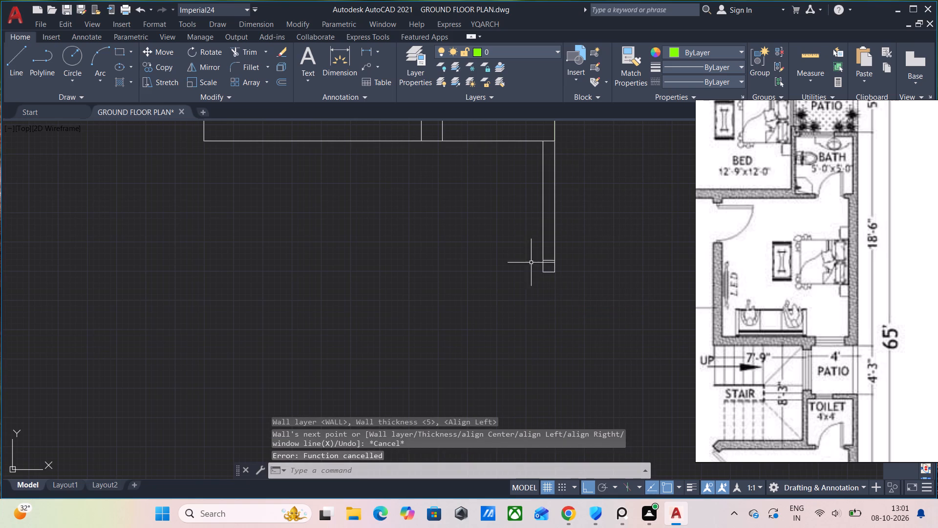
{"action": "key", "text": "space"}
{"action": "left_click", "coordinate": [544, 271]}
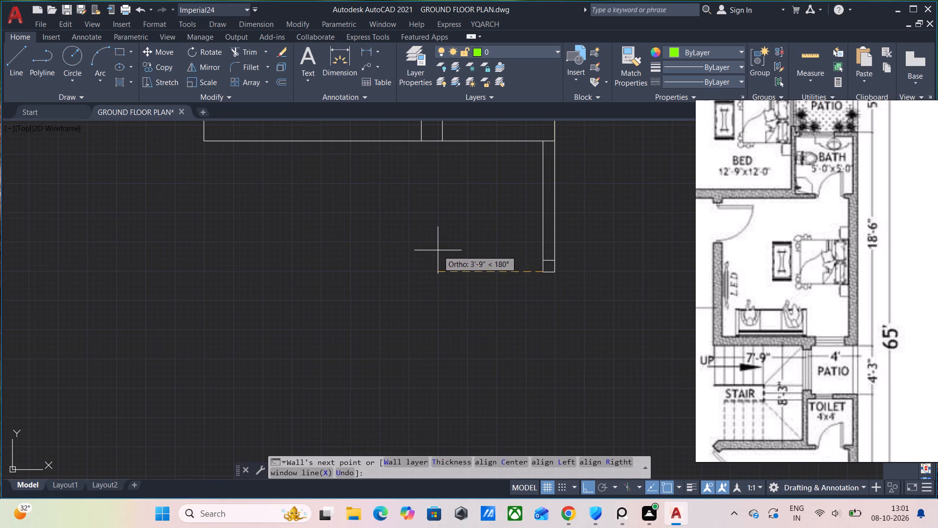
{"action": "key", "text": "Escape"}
Begin a left-aligned 5" wall at the lower outer corner of the patio's outer wall.
{"action": "key", "text": "space"}
{"action": "left_click", "coordinate": [554, 271]}
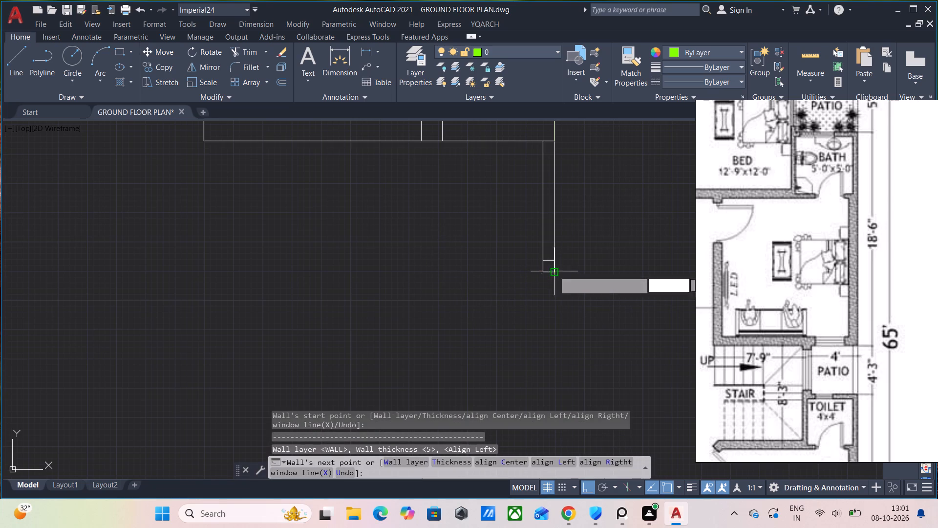
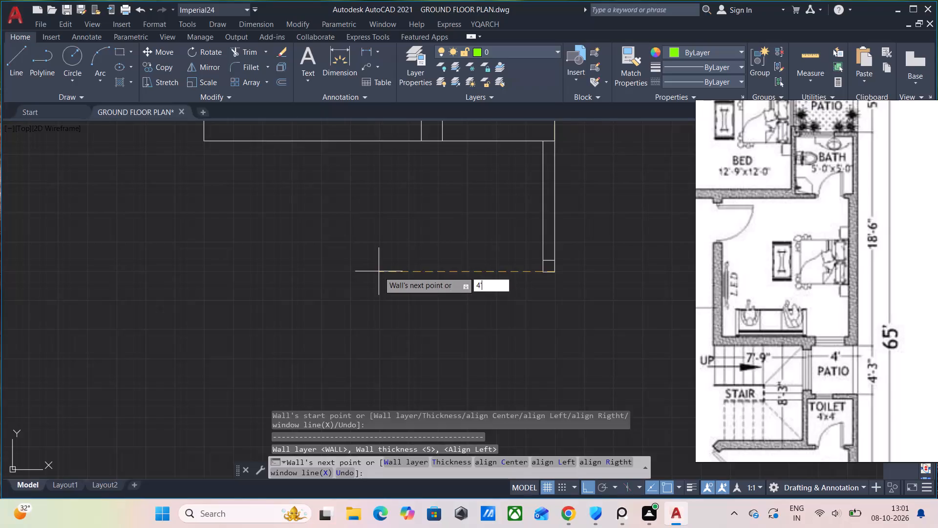
Draw the patio's lower 5" wall westward as a 4' segment followed by a 9" segment.
{"action": "key", "text": "Return"}
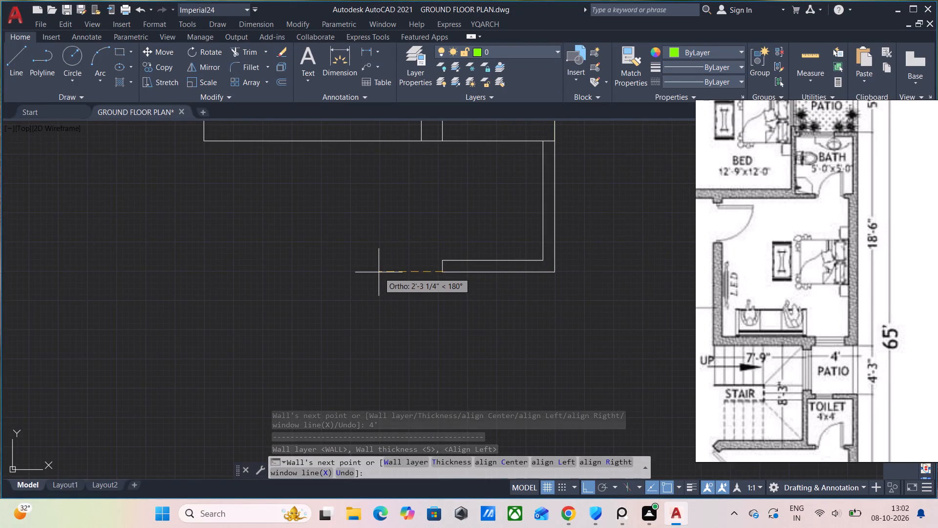
{"action": "key", "text": "9"}
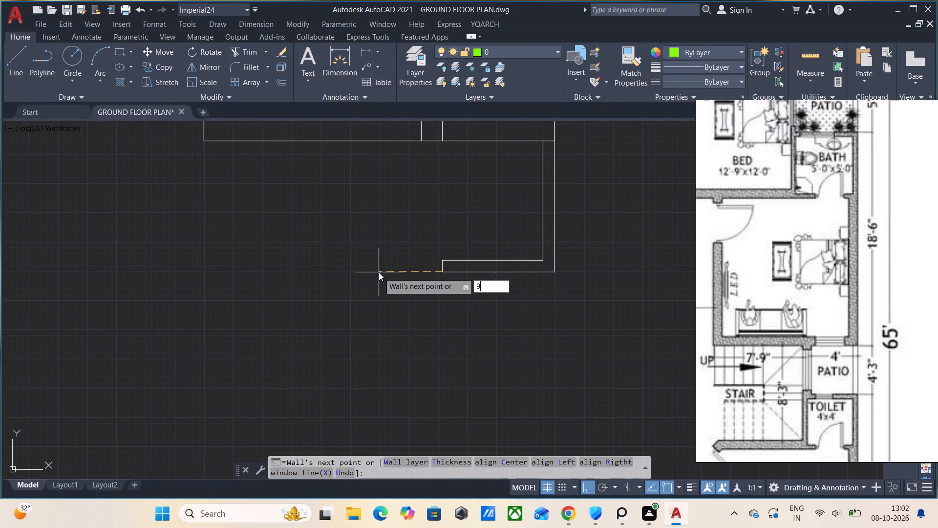
{"action": "key", "text": "shift+quotedbl"}
{"action": "key", "text": "Return"}
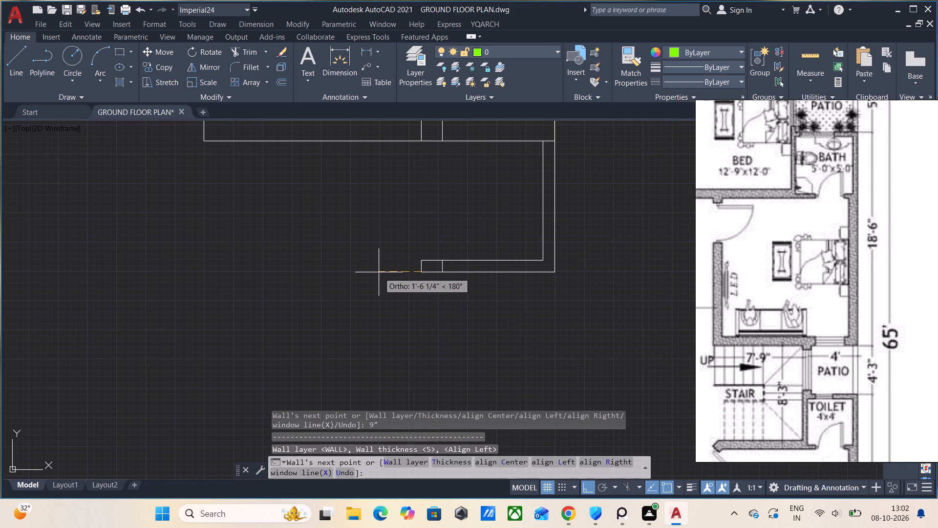
{"action": "middle_click_drag", "start_coordinate": [429, 187], "coordinate": [425, 209]}
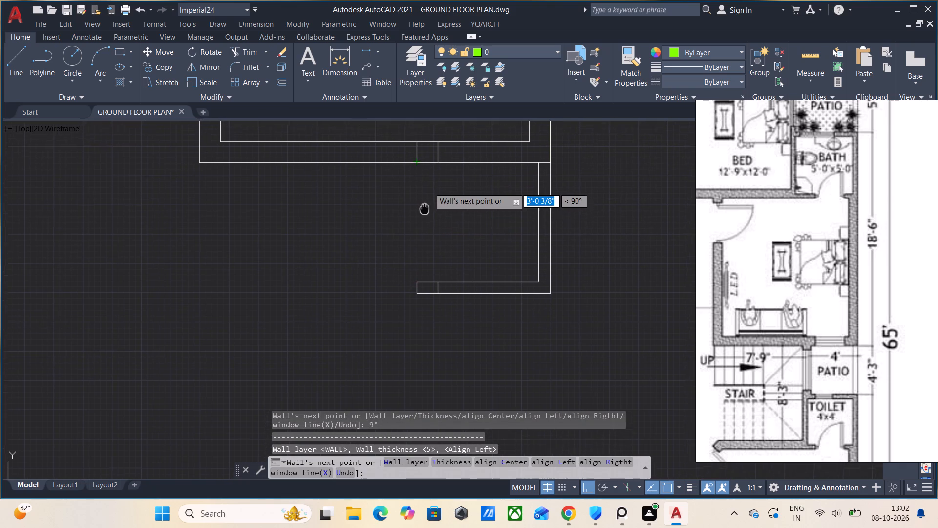
{"action": "middle_click_drag", "start_coordinate": [425, 209], "coordinate": [424, 218]}
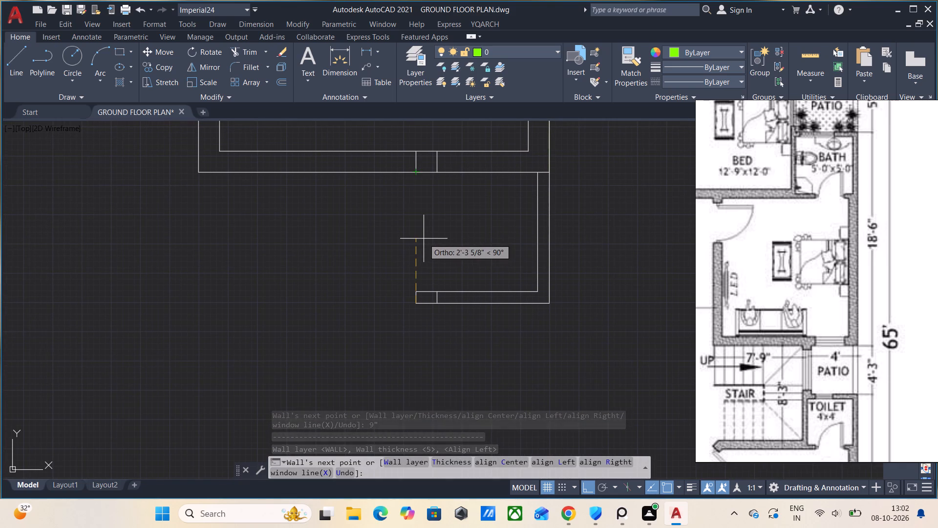
{"action": "key", "text": "Escape"}
Draw a 9" thick wall about 4'-3" long from the lower wall's west end up to the bedroom wall, closing the patio.
{"action": "type", "text": "WW"}
{"action": "left_click", "coordinate": [457, 283]}
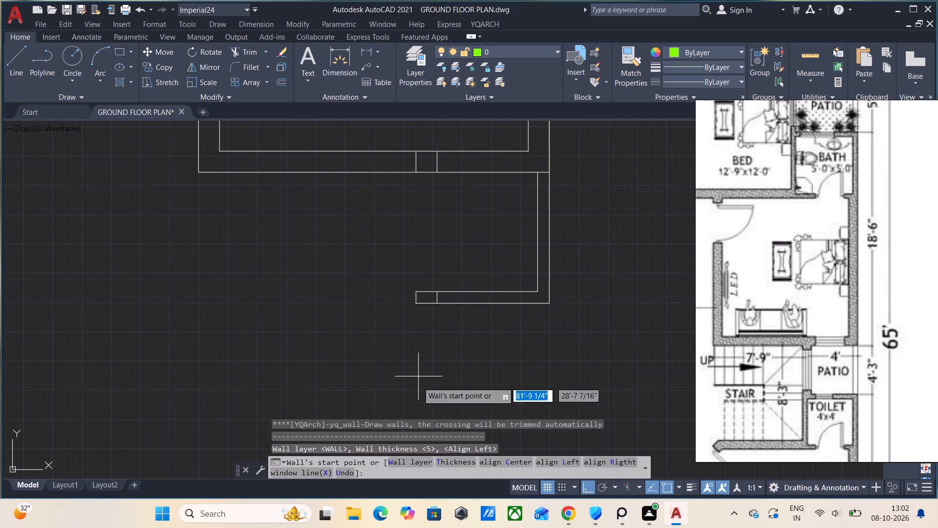
{"action": "left_click", "coordinate": [459, 463]}
{"action": "left_click", "coordinate": [460, 325]}
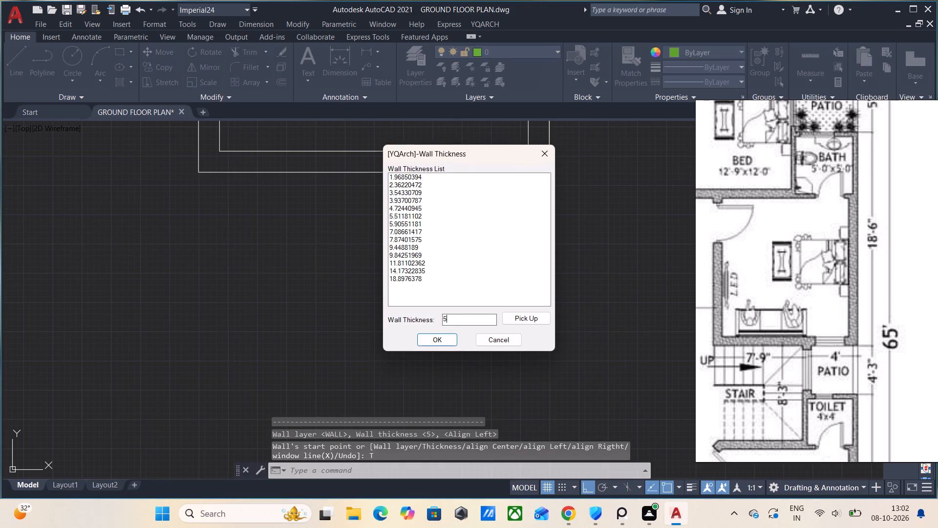
{"action": "key", "text": "BackSpace"}
{"action": "key", "text": "9"}
{"action": "left_click", "coordinate": [445, 341]}
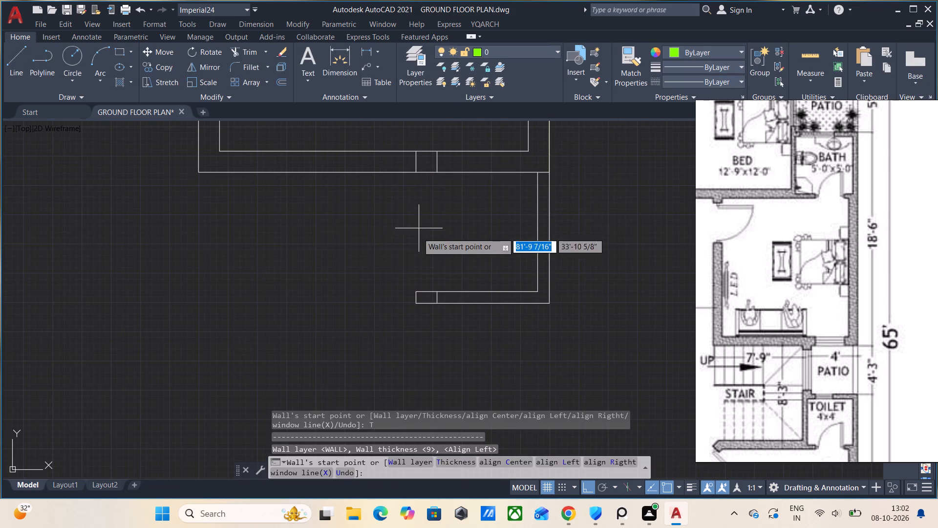
{"action": "left_click", "coordinate": [415, 288]}
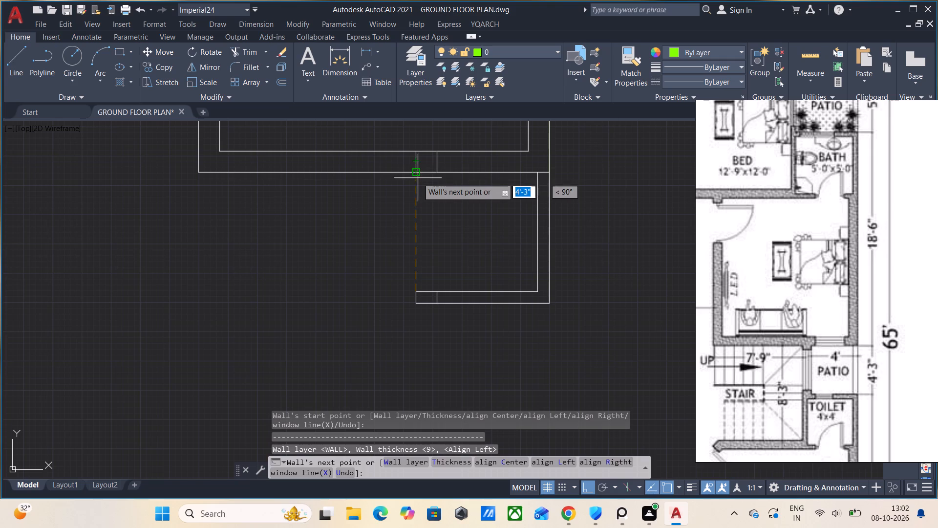
{"action": "left_click", "coordinate": [418, 171]}
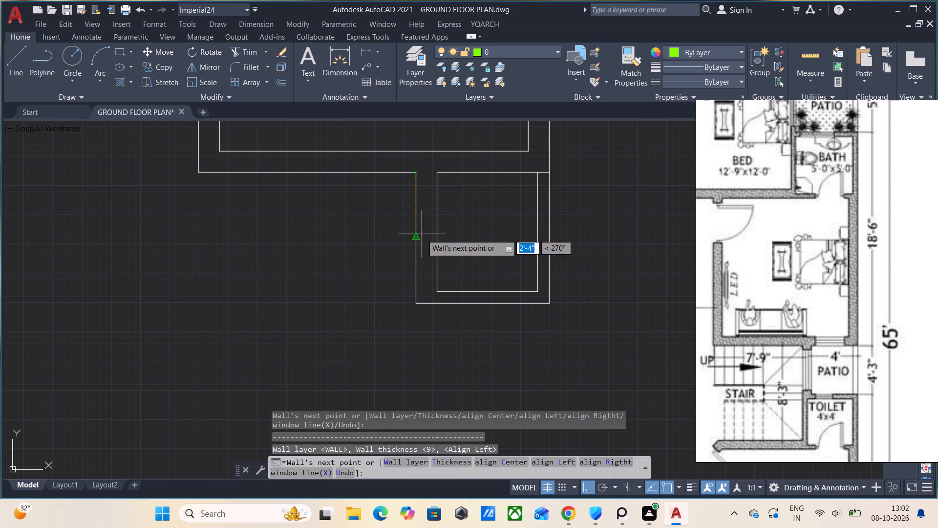
{"action": "key", "text": "Escape"}
Trim the double wall lines where the patio's east wall meets the bedroom's lower wall, using the double-line scissor.
{"action": "scroll", "coordinate": [462, 260], "scroll_direction": "down", "scroll_amount": 1}
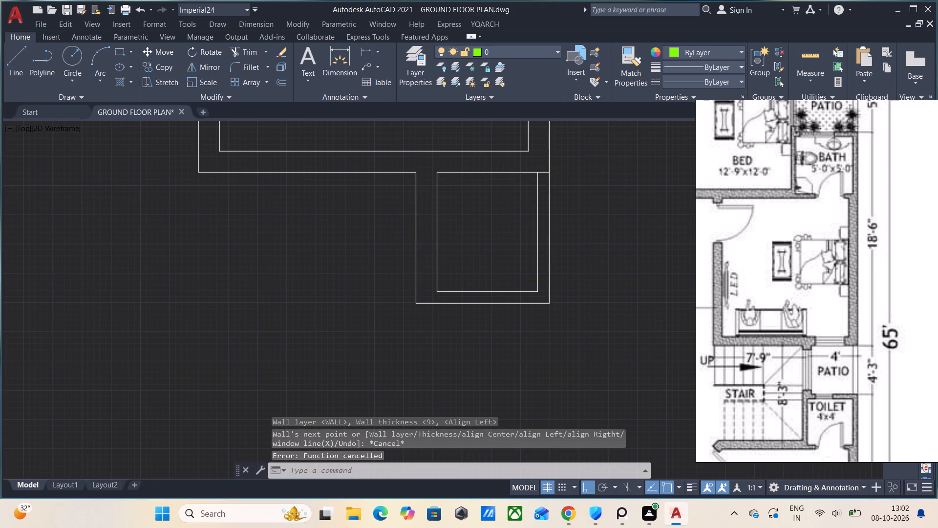
{"action": "middle_click_drag", "start_coordinate": [462, 318], "coordinate": [444, 300]}
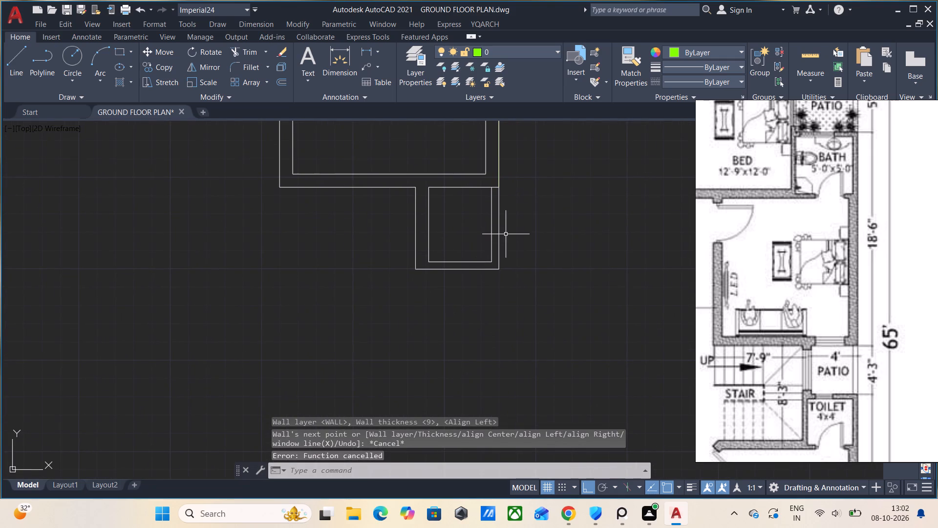
{"action": "type", "text": "TX"}
{"action": "key", "text": "Return"}
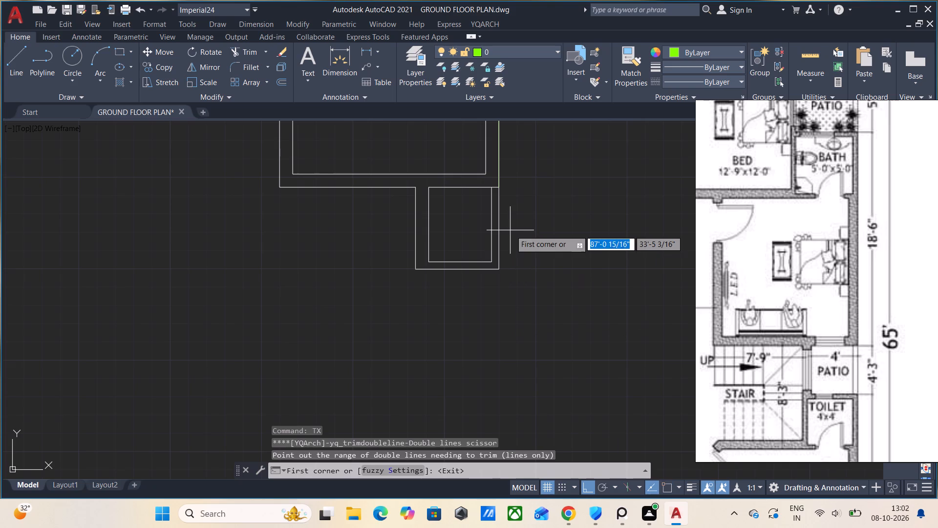
{"action": "left_click_drag", "start_coordinate": [513, 233], "coordinate": [510, 223]}
{"action": "left_click", "coordinate": [485, 179]}
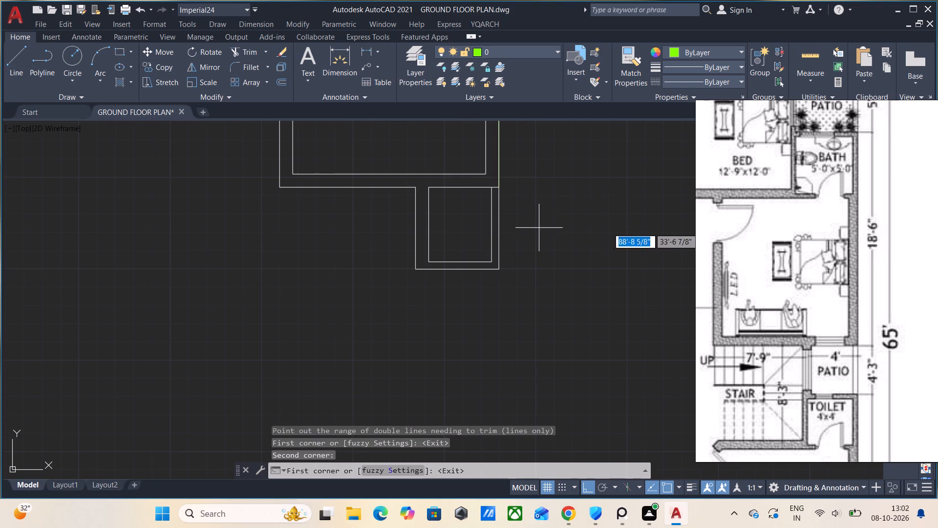
{"action": "left_click", "coordinate": [539, 228]}
{"action": "left_click", "coordinate": [443, 154]}
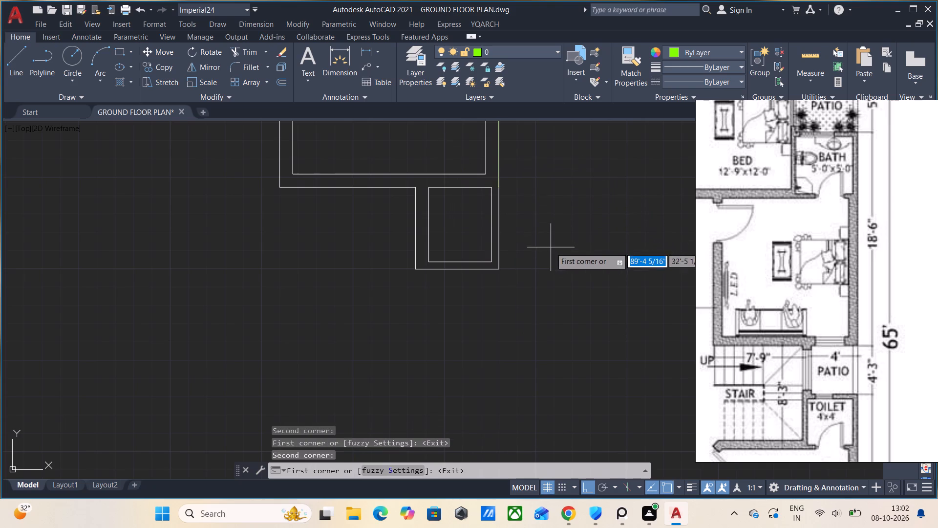
{"action": "key", "text": "Escape"}
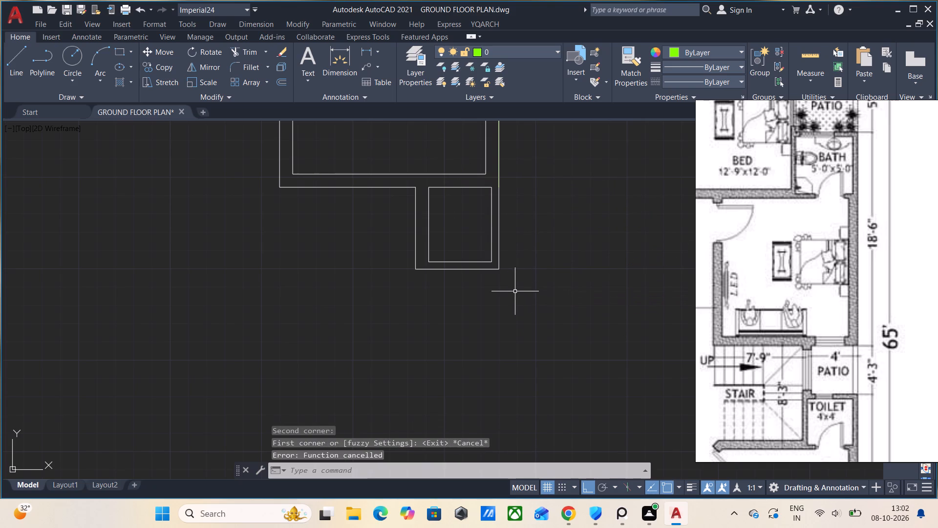
Save the ground floor plan drawing.
{"action": "middle_click_drag", "start_coordinate": [513, 305], "coordinate": [499, 406]}
{"action": "scroll", "coordinate": [515, 333], "scroll_direction": "up", "scroll_amount": 1}
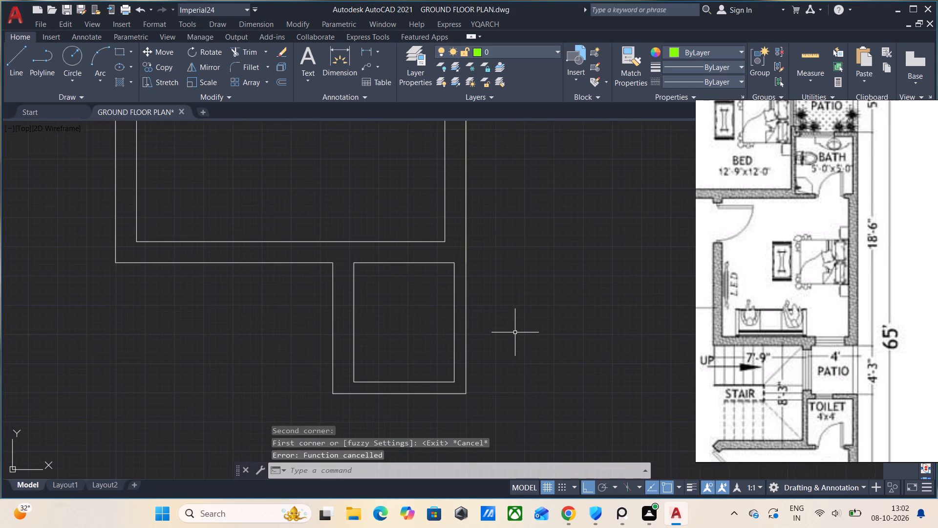
{"action": "key", "text": "ctrl+s"}
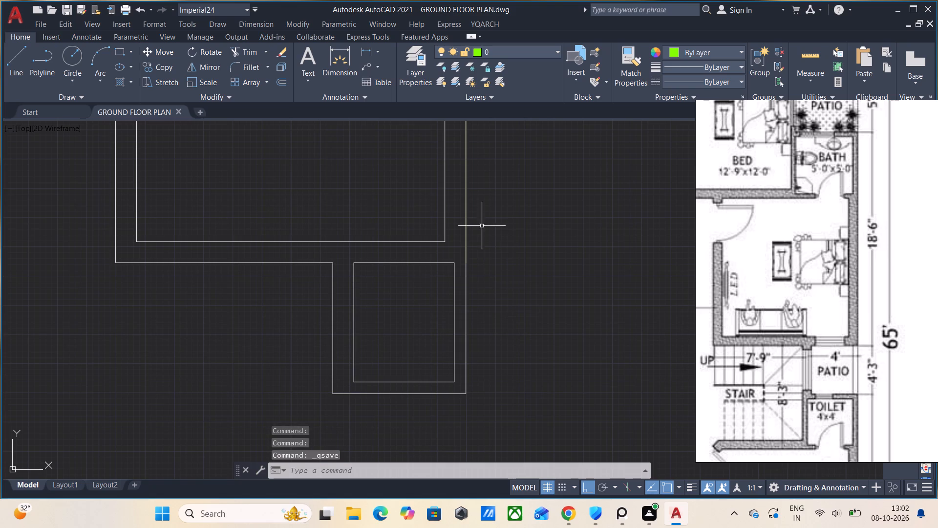
Run Overkill with the default settings on the east-side room walls to remove duplicate and overlapping lines.
{"action": "scroll", "coordinate": [480, 194], "scroll_direction": "down", "scroll_amount": 3}
{"action": "middle_click_drag", "start_coordinate": [487, 210], "coordinate": [460, 390]}
{"action": "scroll", "coordinate": [443, 332], "scroll_direction": "up", "scroll_amount": 3}
{"action": "scroll", "coordinate": [490, 328], "scroll_direction": "up", "scroll_amount": 1}
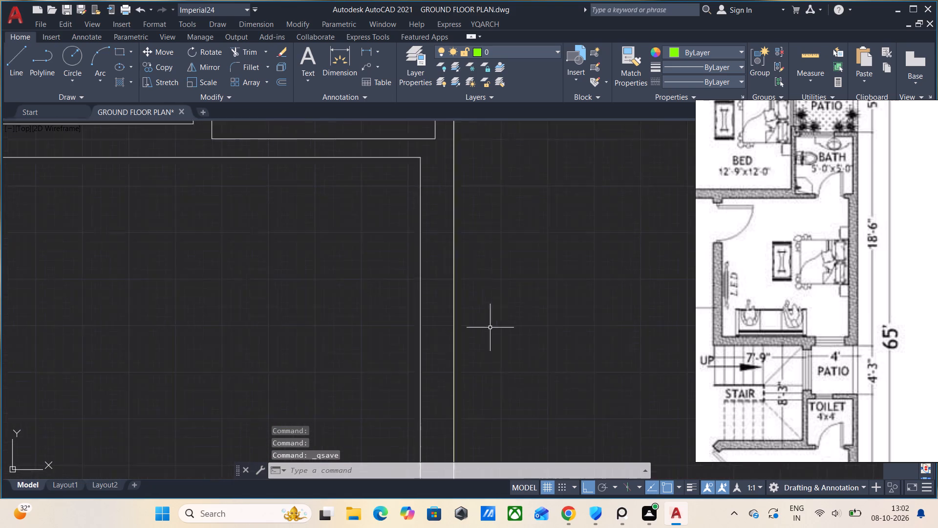
{"action": "scroll", "coordinate": [490, 328], "scroll_direction": "up", "scroll_amount": 1}
{"action": "scroll", "coordinate": [425, 300], "scroll_direction": "up", "scroll_amount": 2}
{"action": "scroll", "coordinate": [530, 317], "scroll_direction": "down", "scroll_amount": 3}
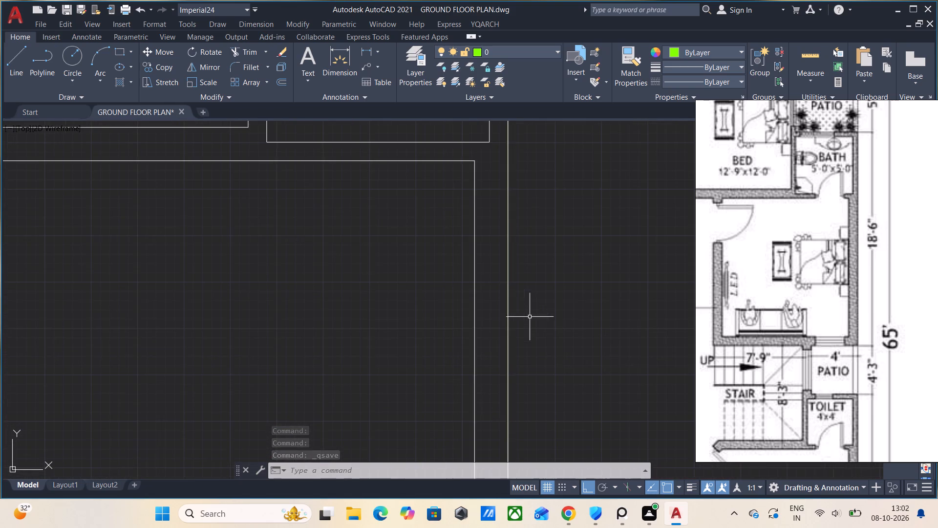
{"action": "scroll", "coordinate": [537, 333], "scroll_direction": "down", "scroll_amount": 5}
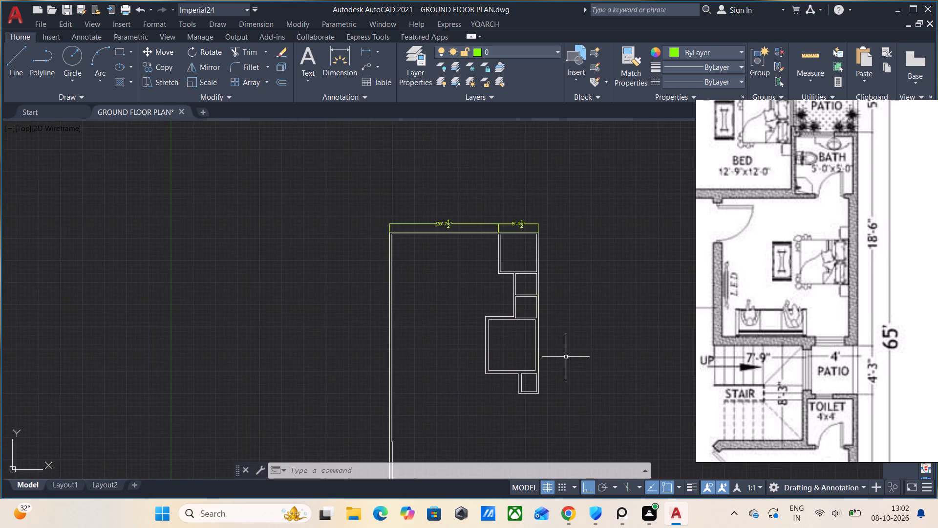
{"action": "type", "text": "OVER"}
{"action": "left_click", "coordinate": [612, 381]}
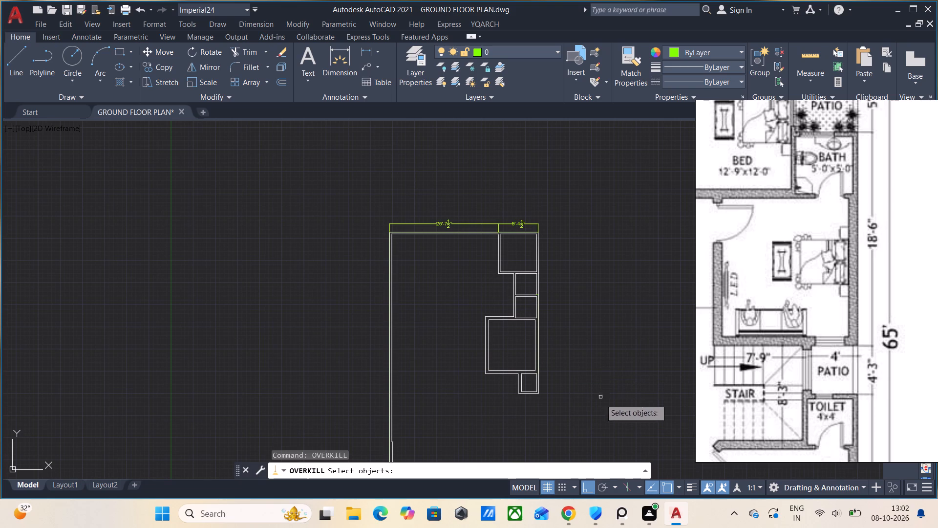
{"action": "left_click_drag", "start_coordinate": [604, 408], "coordinate": [597, 393]}
{"action": "left_click", "coordinate": [458, 253]}
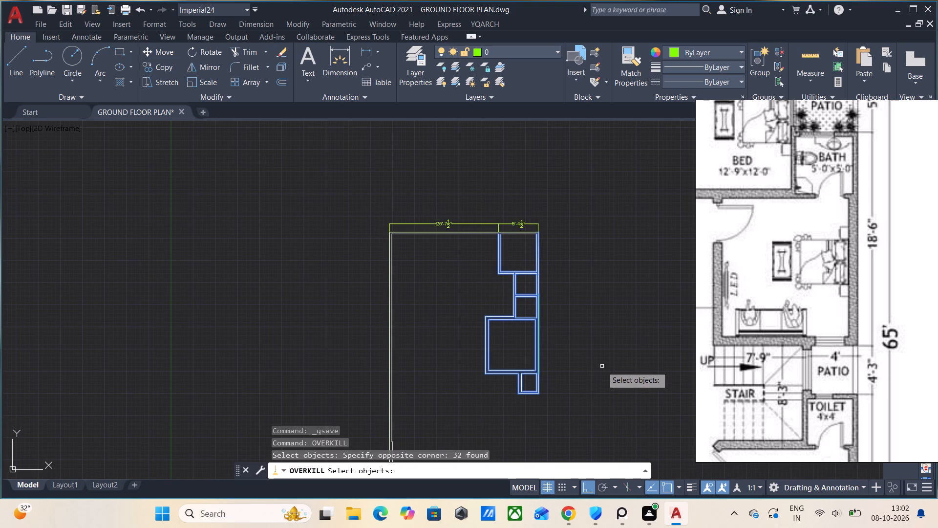
{"action": "key", "text": "Return"}
{"action": "left_click", "coordinate": [450, 362]}
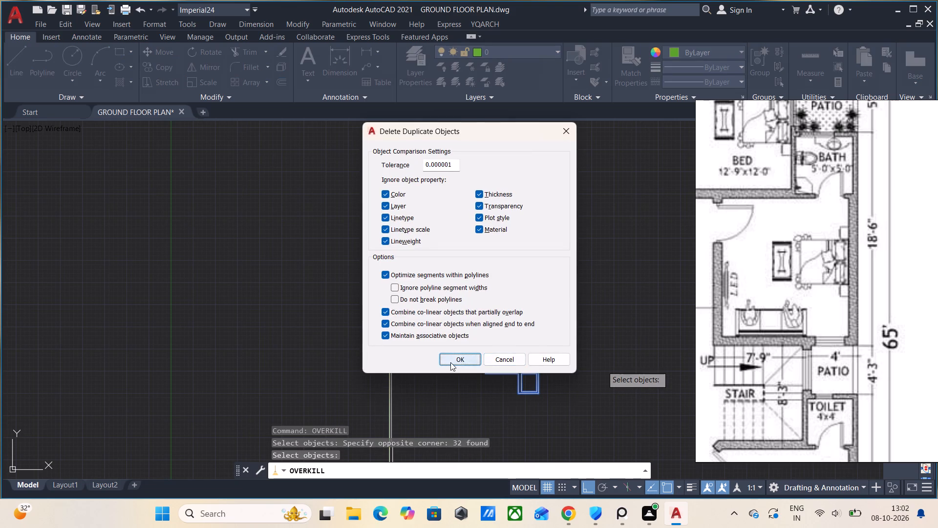
Examine the cleaned walls and the reference plan's stair, patio, toilet and drawing room area.
{"action": "scroll", "coordinate": [598, 336], "scroll_direction": "up", "scroll_amount": 2}
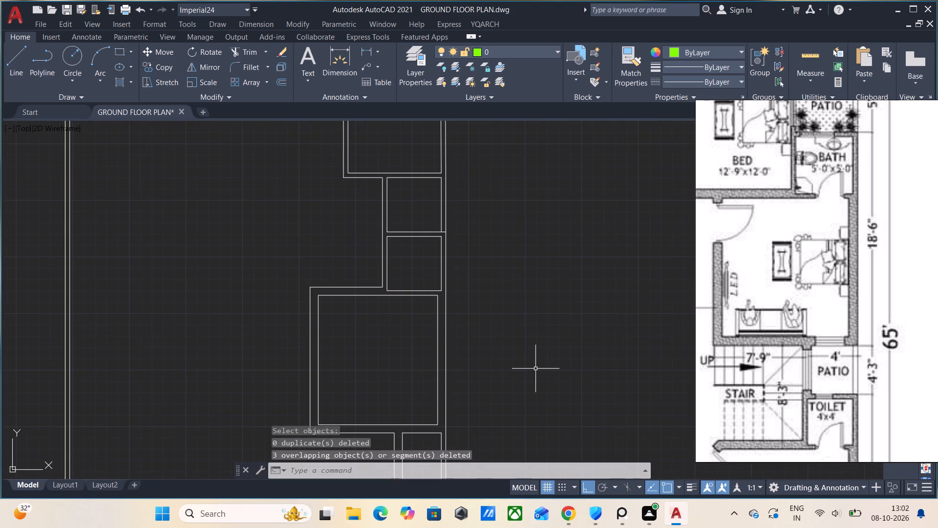
{"action": "scroll", "coordinate": [535, 369], "scroll_direction": "down", "scroll_amount": 1}
{"action": "middle_click_drag", "start_coordinate": [538, 399], "coordinate": [552, 338]}
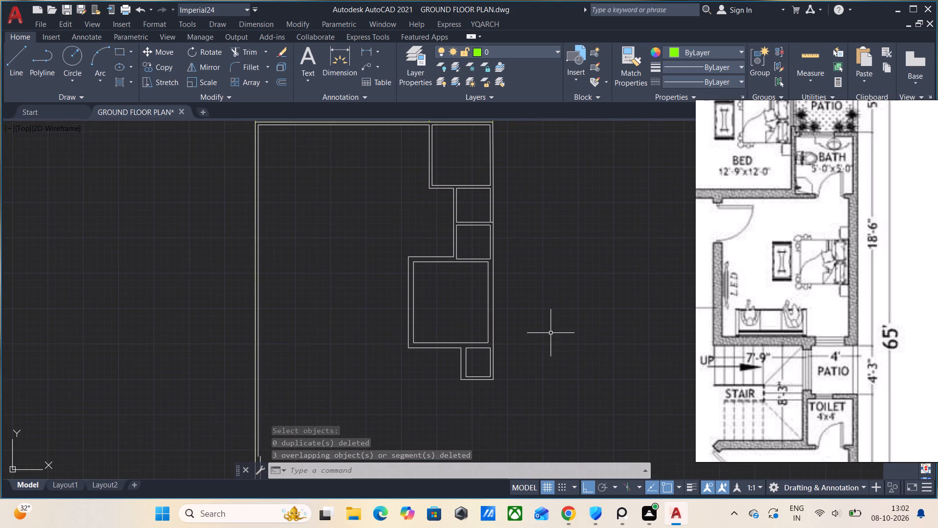
{"action": "middle_click_drag", "start_coordinate": [539, 397], "coordinate": [563, 341]}
{"action": "scroll", "coordinate": [520, 367], "scroll_direction": "up", "scroll_amount": 1}
{"action": "middle_click_drag", "start_coordinate": [522, 367], "coordinate": [529, 364]}
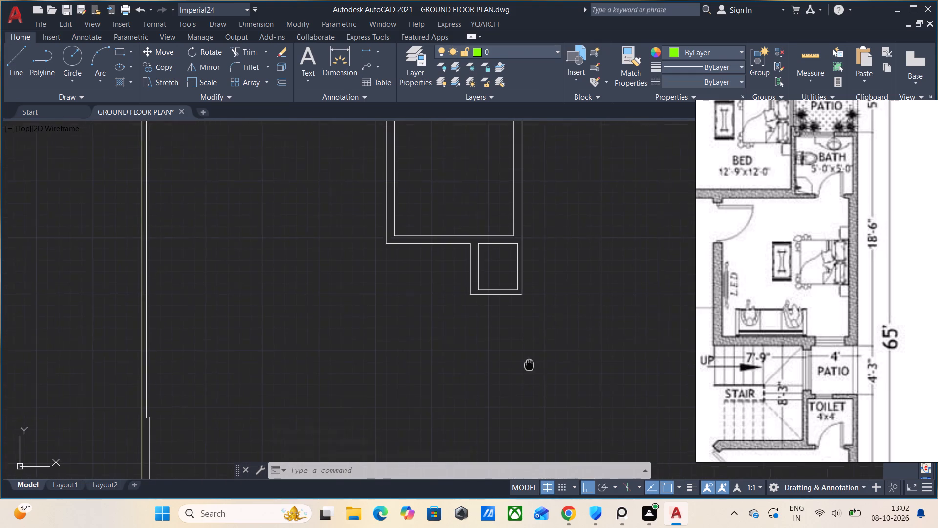
{"action": "middle_click_drag", "start_coordinate": [529, 364], "coordinate": [538, 314]}
{"action": "scroll", "coordinate": [877, 374], "scroll_direction": "down", "scroll_amount": 1}
{"action": "middle_click_drag", "start_coordinate": [863, 401], "coordinate": [846, 342]}
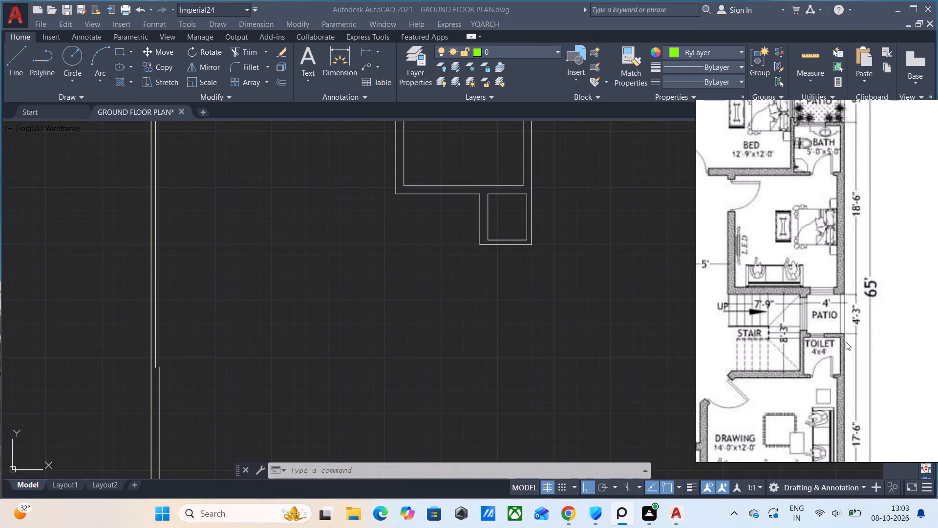
{"action": "middle_click_drag", "start_coordinate": [846, 342], "coordinate": [861, 301]}
{"action": "scroll", "coordinate": [576, 276], "scroll_direction": "up", "scroll_amount": 1}
{"action": "middle_click_drag", "start_coordinate": [527, 276], "coordinate": [519, 287]}
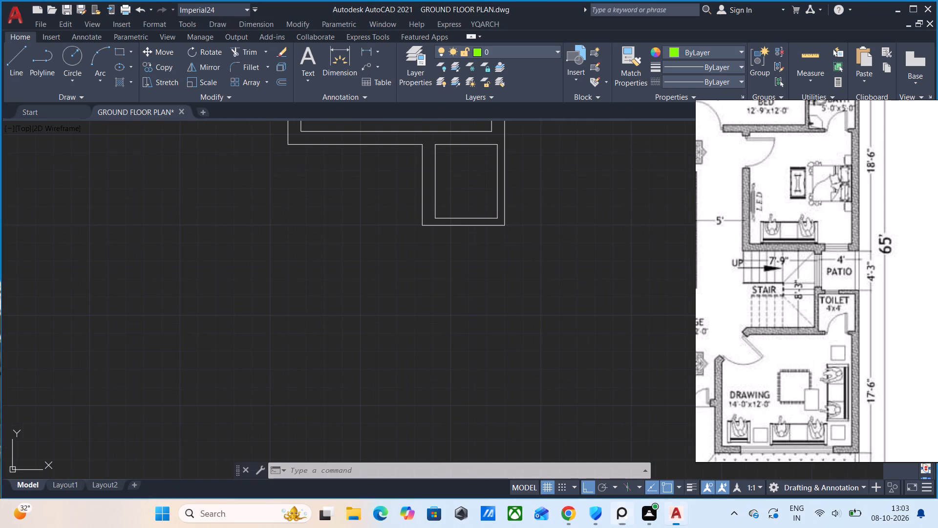
{"action": "middle_click_drag", "start_coordinate": [519, 287], "coordinate": [501, 326]}
{"action": "middle_click_drag", "start_coordinate": [504, 281], "coordinate": [499, 348]}
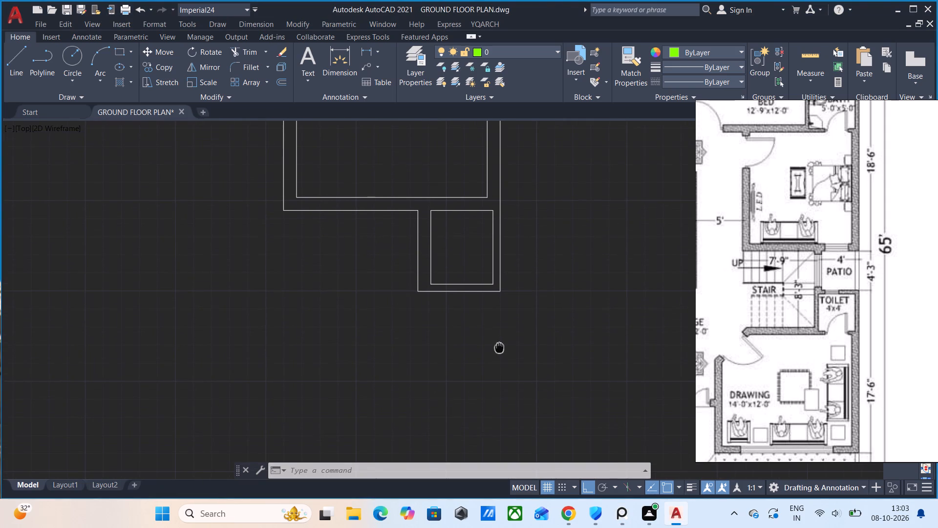
{"action": "middle_click_drag", "start_coordinate": [499, 348], "coordinate": [499, 348]}
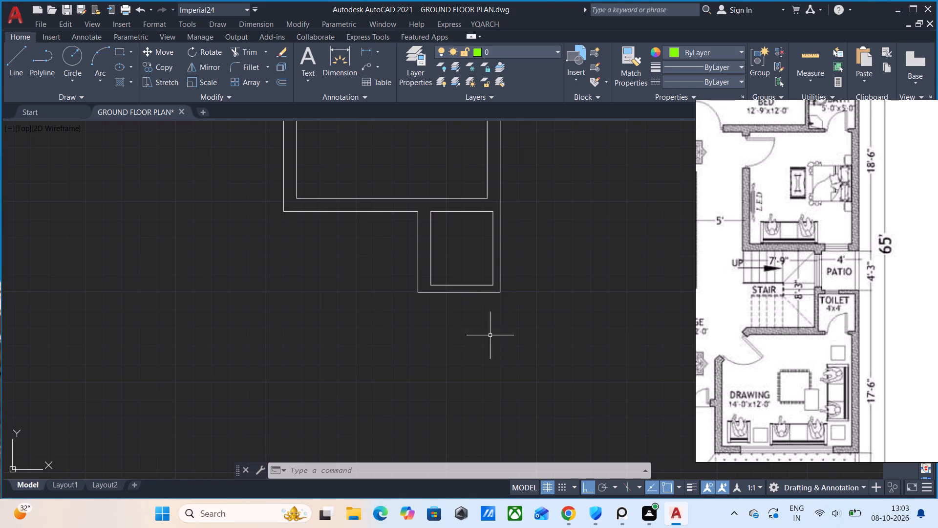
Draw the toilet's east wall 5" thick, running 4' down from the patio's lower-right outer corner, plus a further 5" segment.
{"action": "type", "text": "WW"}
{"action": "key", "text": "Return"}
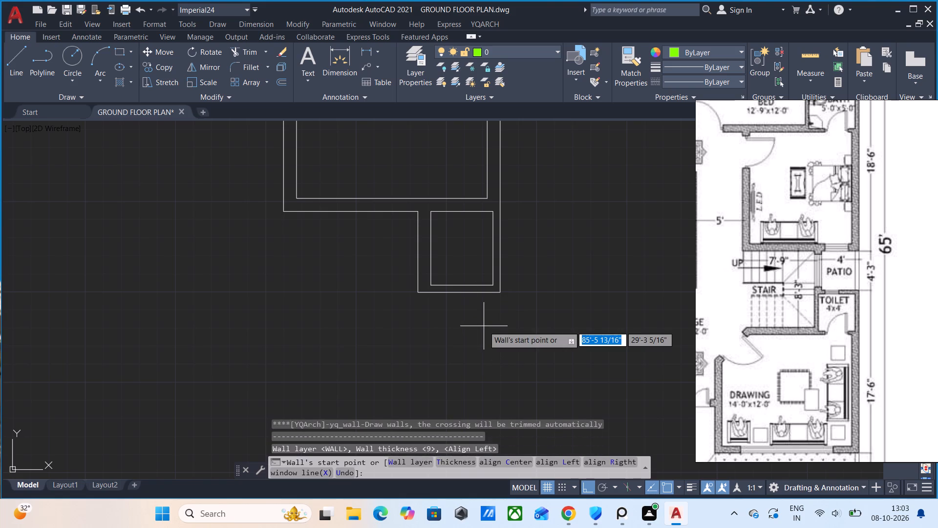
{"action": "left_click", "coordinate": [458, 462]}
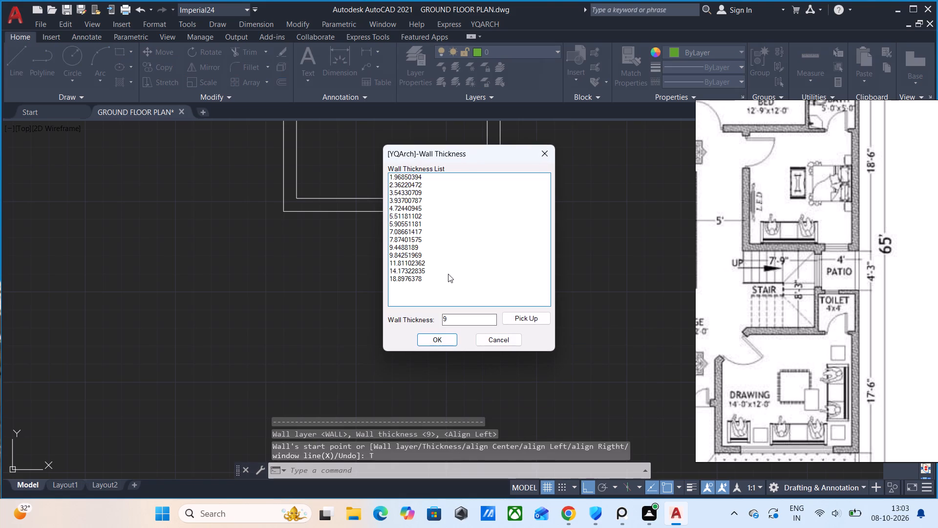
{"action": "left_click", "coordinate": [468, 320]}
{"action": "key", "text": "BackSpace"}
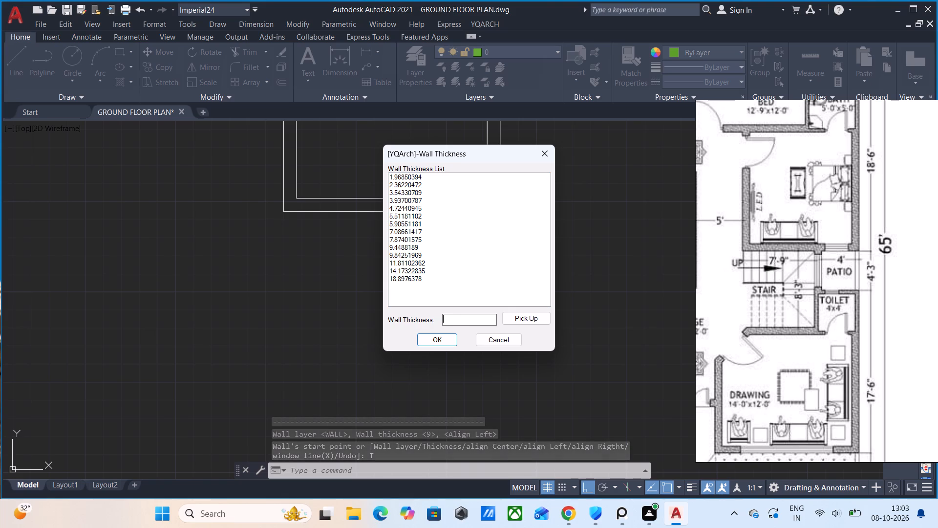
{"action": "key", "text": "5"}
{"action": "left_click", "coordinate": [448, 343]}
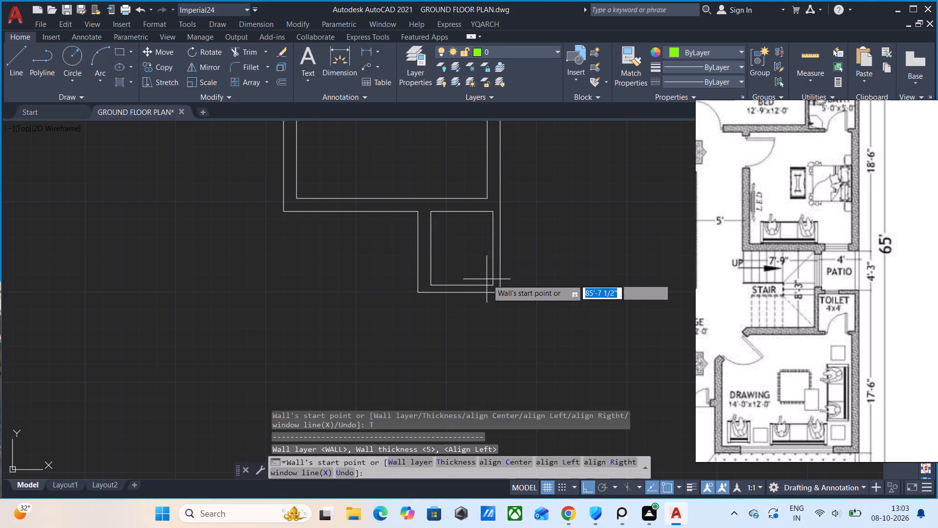
{"action": "left_click", "coordinate": [499, 296]}
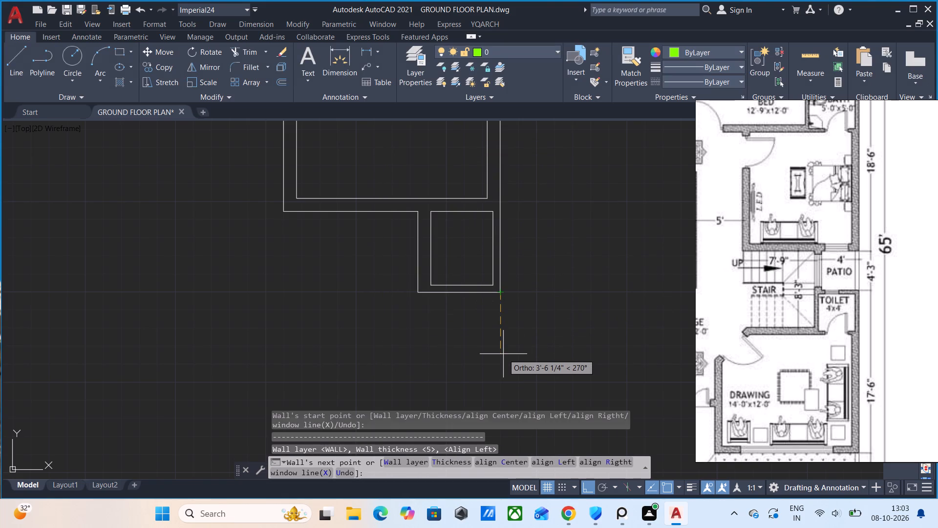
{"action": "type", "text": "4'"}
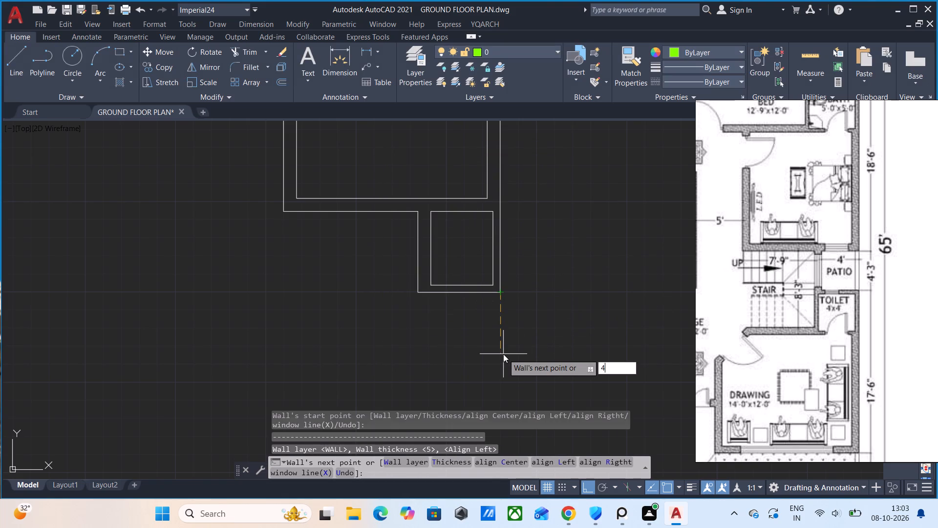
{"action": "key", "text": "Return"}
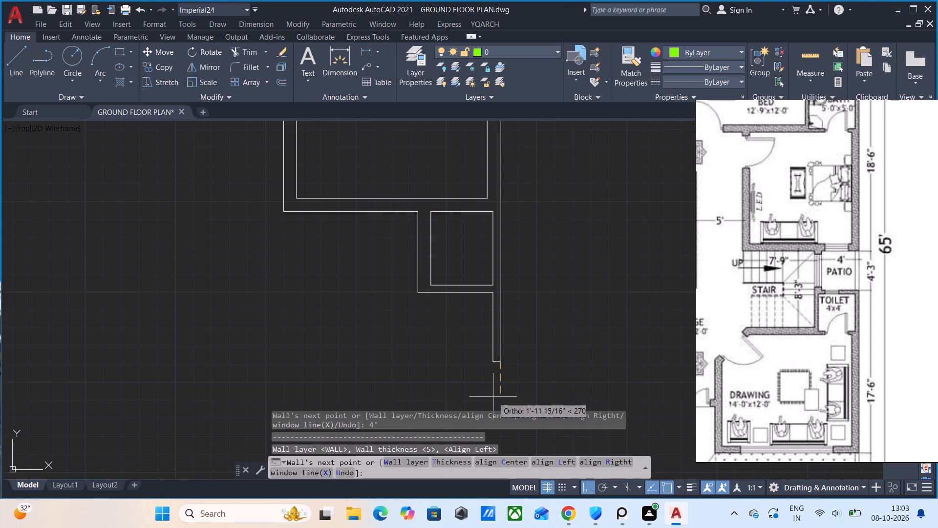
{"action": "type", "text": "5\""}
{"action": "key", "text": "Return"}
{"action": "key", "text": "Escape"}
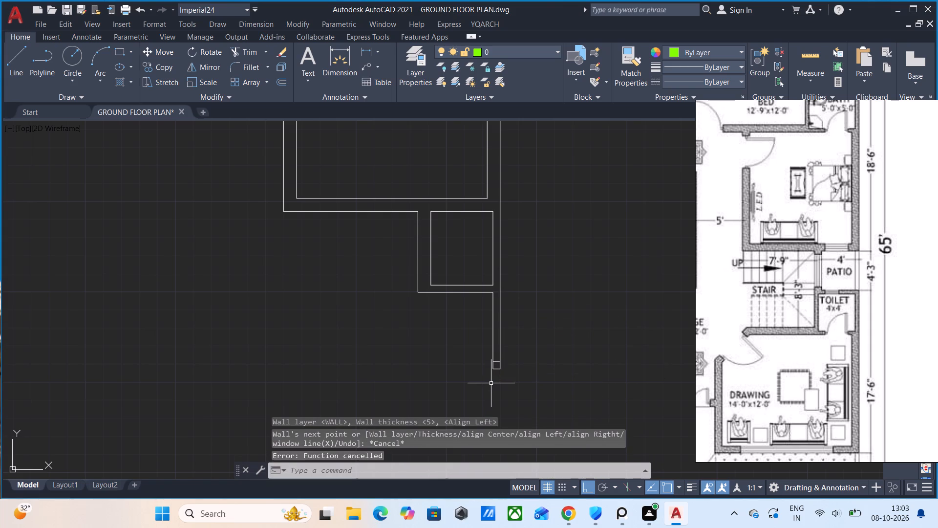
Draw the toilet's lower wall 4'5" long toward the west from the inner side of the east wall's lower end.
{"action": "key", "text": "space"}
{"action": "left_click", "coordinate": [491, 370]}
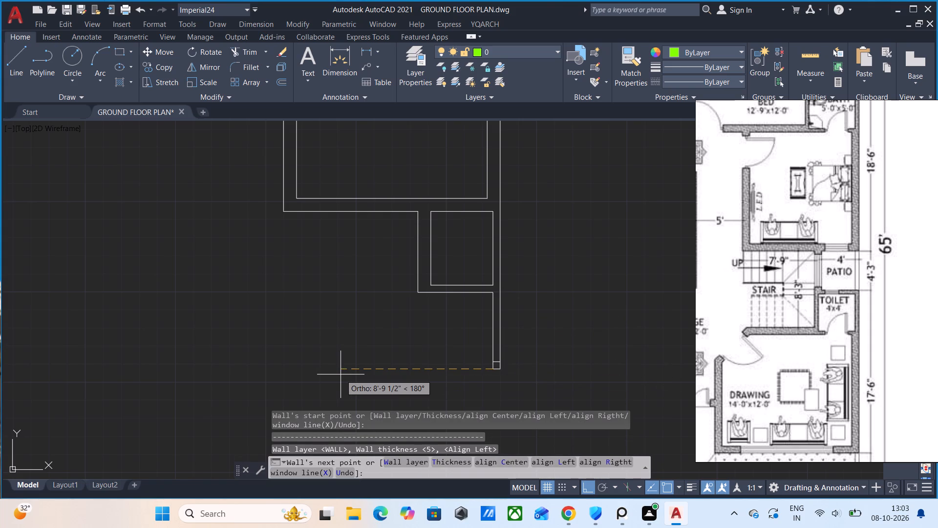
{"action": "type", "text": "4'5\""}
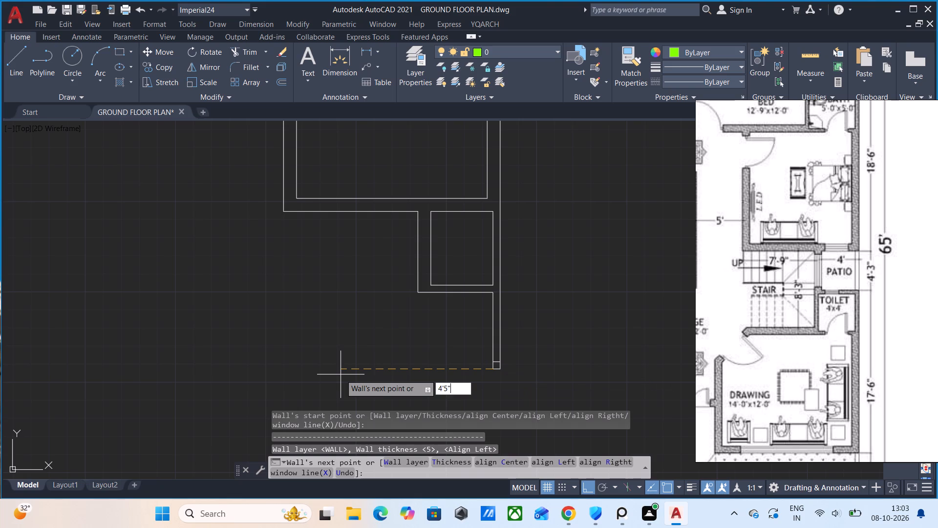
{"action": "key", "text": "Return"}
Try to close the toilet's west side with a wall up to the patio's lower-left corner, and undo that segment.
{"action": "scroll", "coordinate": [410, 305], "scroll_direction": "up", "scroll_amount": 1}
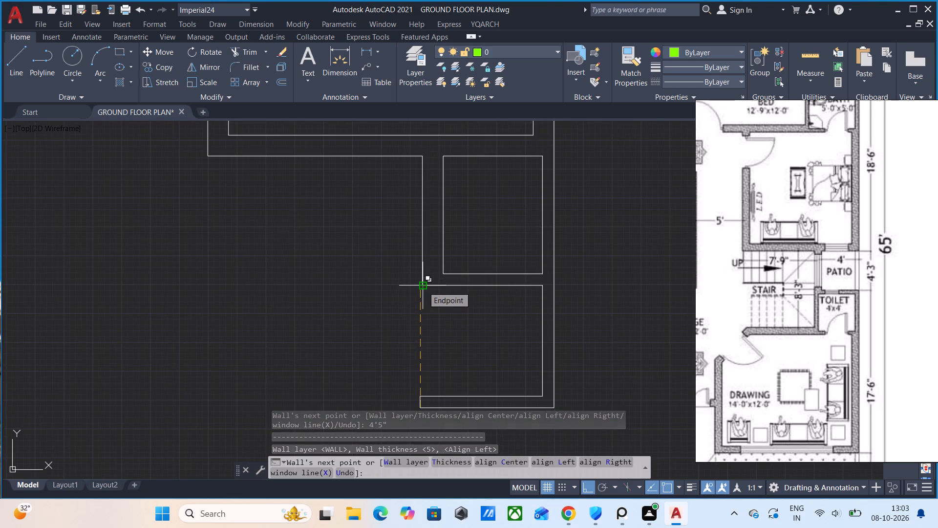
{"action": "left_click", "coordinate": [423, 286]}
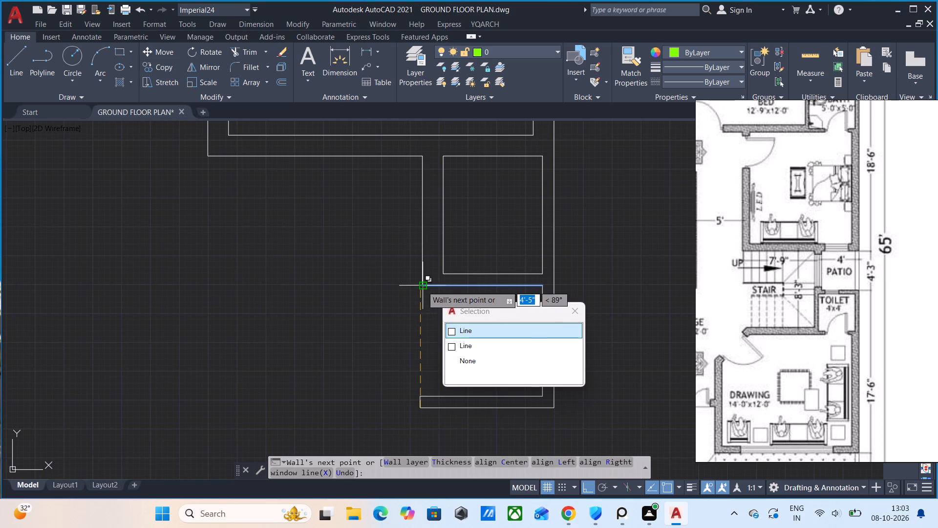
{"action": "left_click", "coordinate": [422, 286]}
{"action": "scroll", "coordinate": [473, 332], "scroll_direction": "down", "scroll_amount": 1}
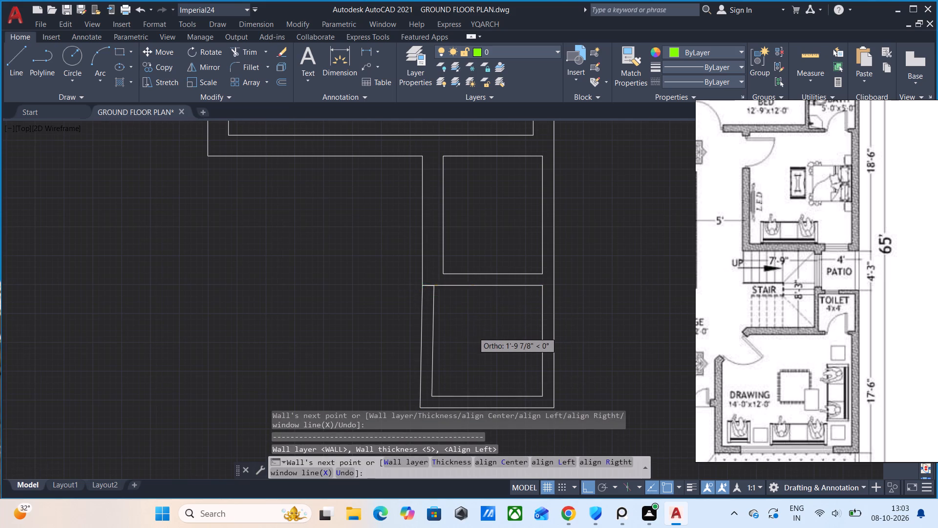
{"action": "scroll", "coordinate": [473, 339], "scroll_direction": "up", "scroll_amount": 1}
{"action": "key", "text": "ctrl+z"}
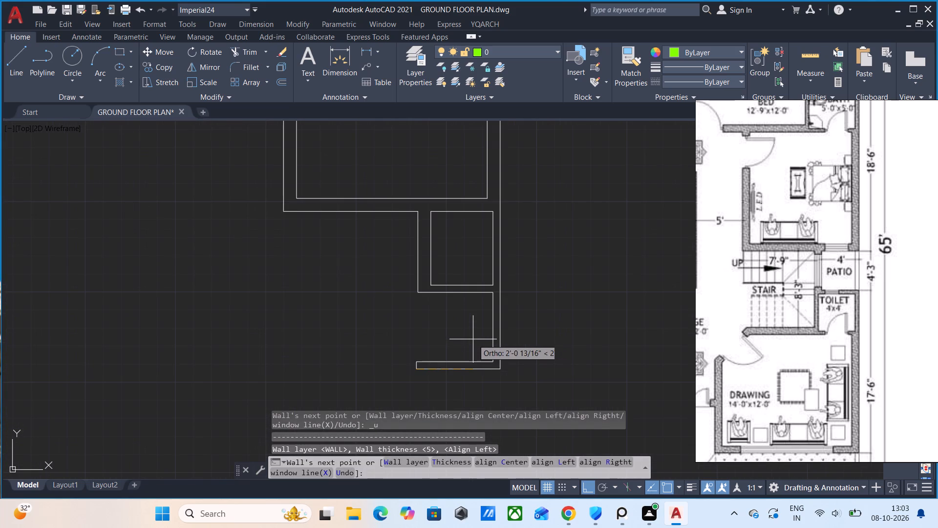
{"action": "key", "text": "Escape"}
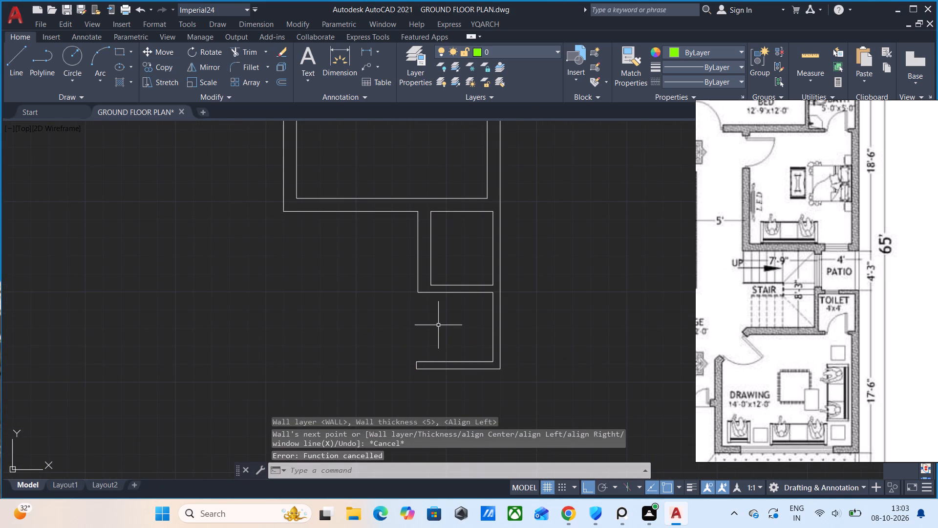
Draw the toilet's 5" west wall, right-aligned, from the patio's lower-left outer corner down to the toilet's lower wall.
{"action": "type", "text": "WW"}
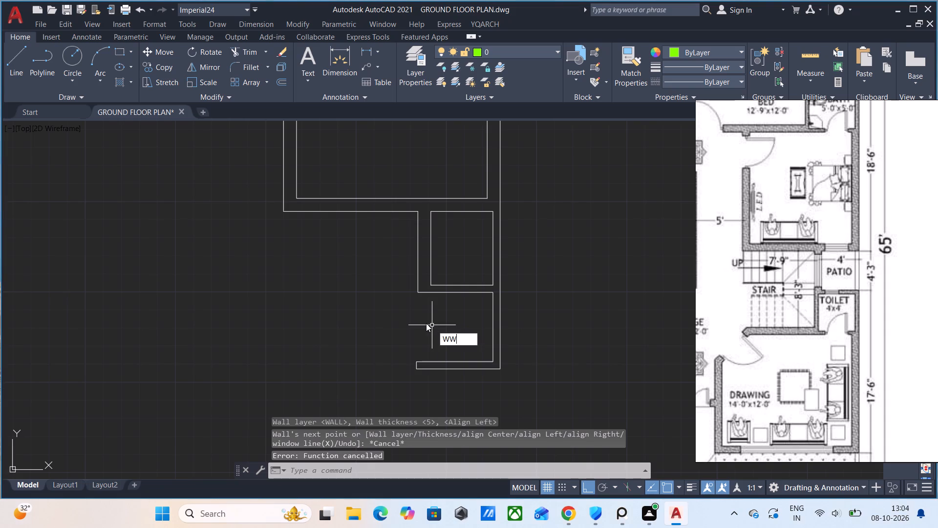
{"action": "key", "text": "Return"}
{"action": "left_click", "coordinate": [418, 294]}
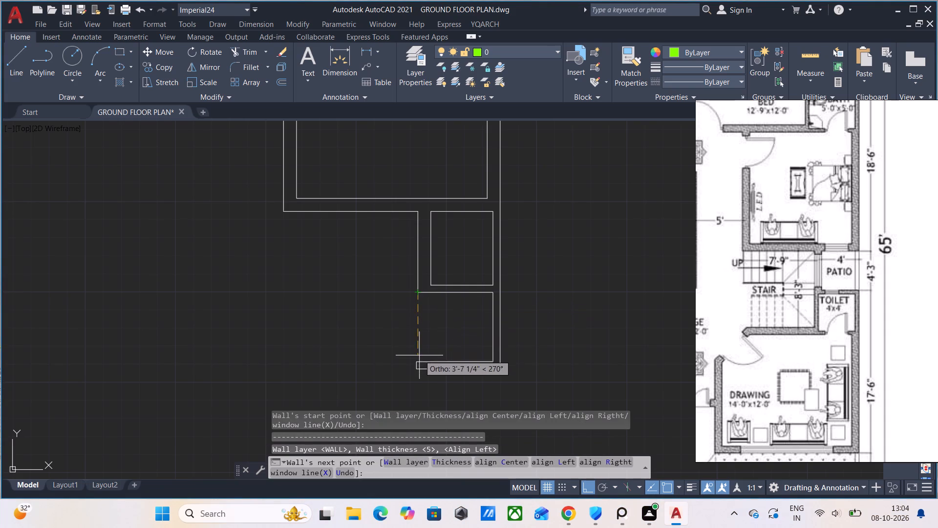
{"action": "left_click", "coordinate": [419, 360]}
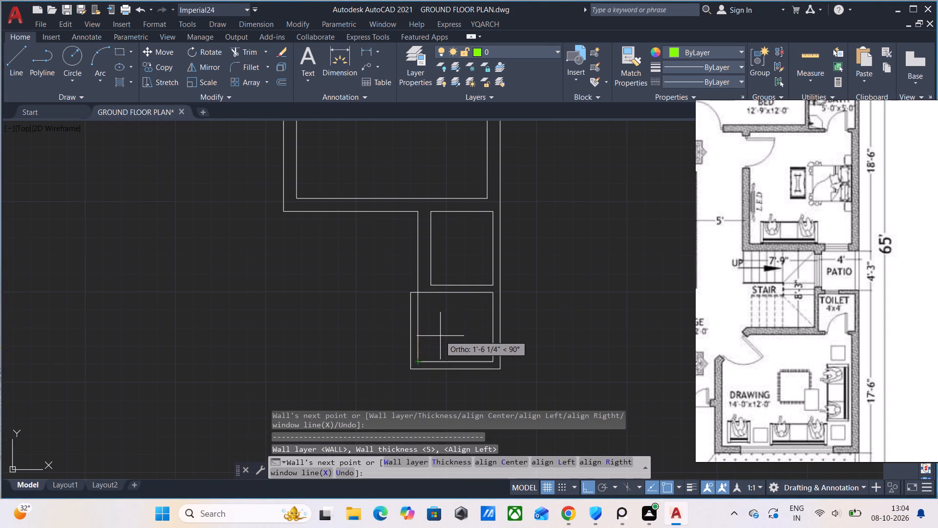
{"action": "scroll", "coordinate": [441, 336], "scroll_direction": "up", "scroll_amount": 1}
{"action": "key", "text": "ctrl+z"}
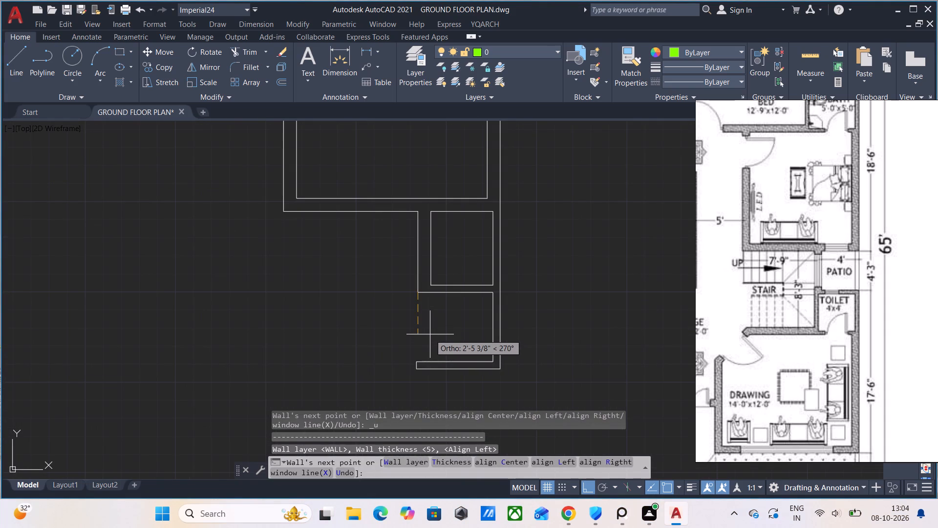
{"action": "left_click", "coordinate": [607, 460]}
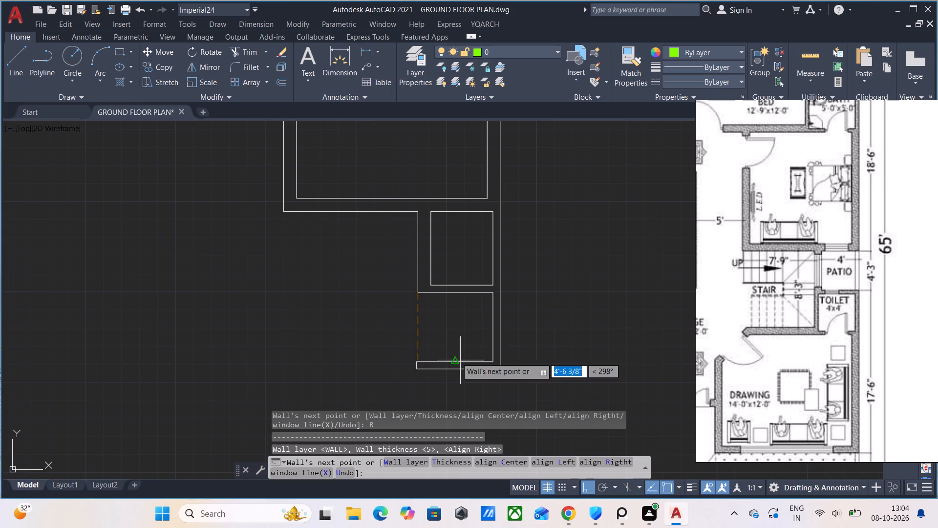
{"action": "left_click", "coordinate": [421, 361]}
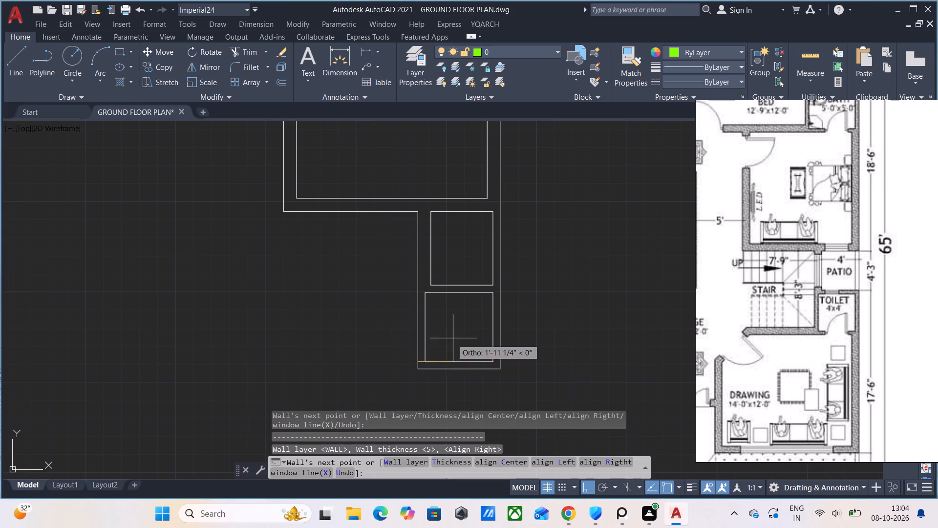
{"action": "key", "text": "Escape"}
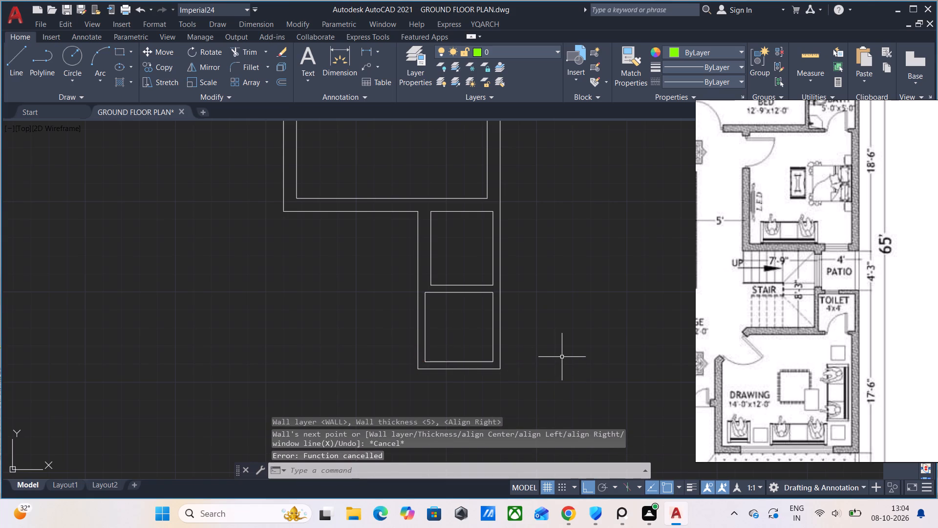
Draw the drawing room's east wall 9" thick and left-aligned, 12' down from the toilet's lower-right outer corner.
{"action": "middle_click_drag", "start_coordinate": [562, 360], "coordinate": [567, 305]}
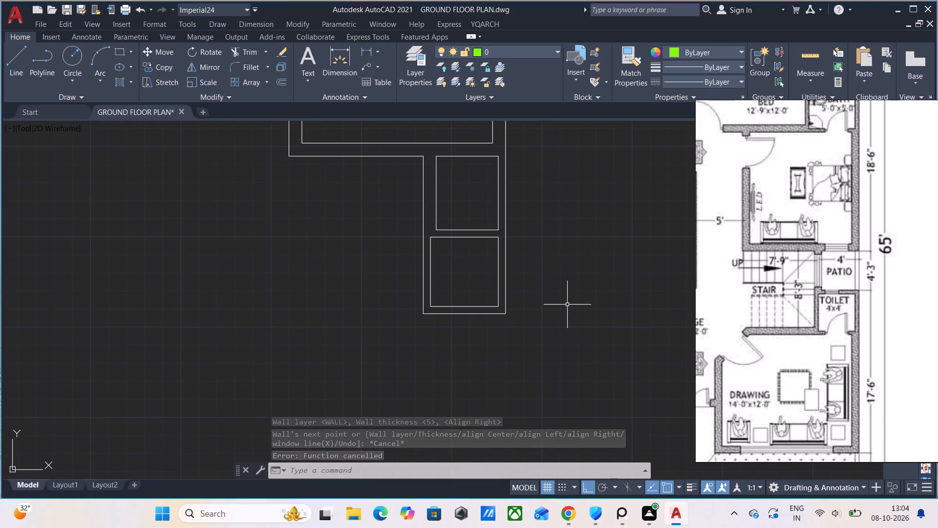
{"action": "scroll", "coordinate": [566, 310], "scroll_direction": "down", "scroll_amount": 1}
{"action": "scroll", "coordinate": [549, 330], "scroll_direction": "up", "scroll_amount": 1}
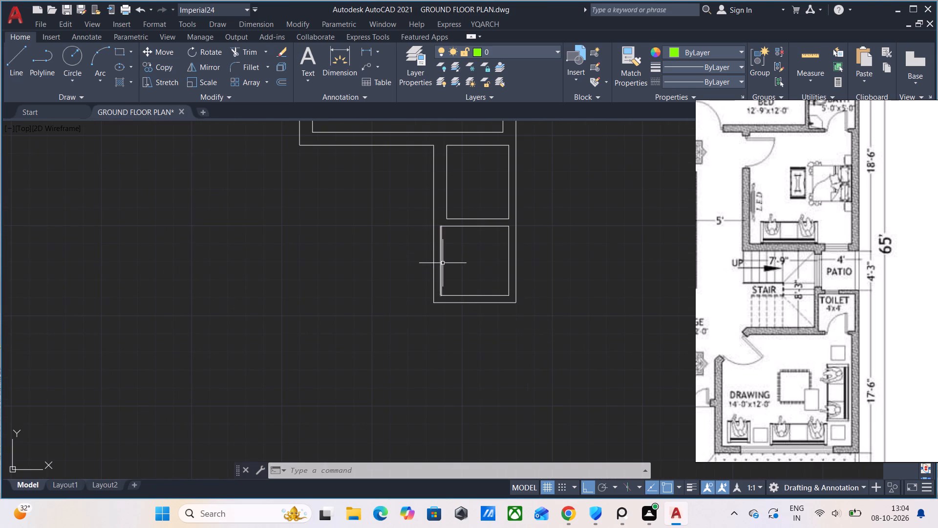
{"action": "type", "text": "WW"}
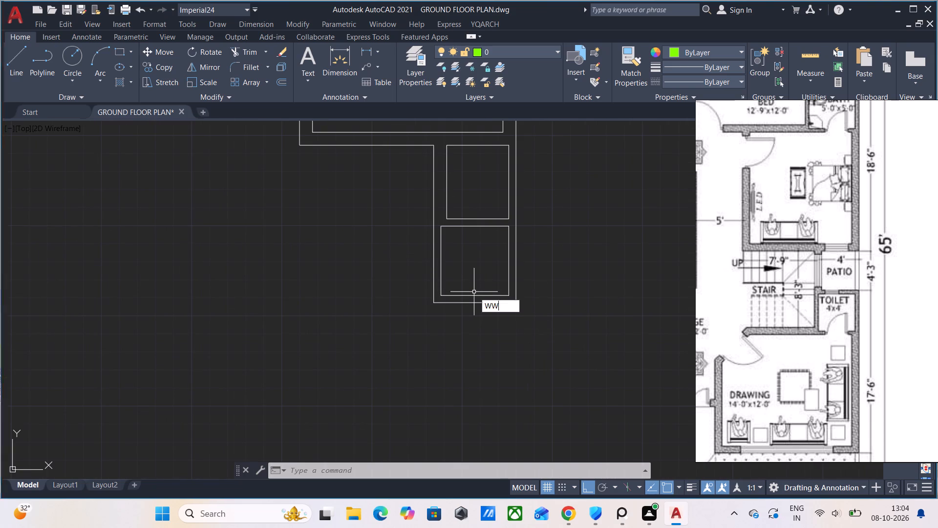
{"action": "key", "text": "Return"}
{"action": "left_click", "coordinate": [459, 464]}
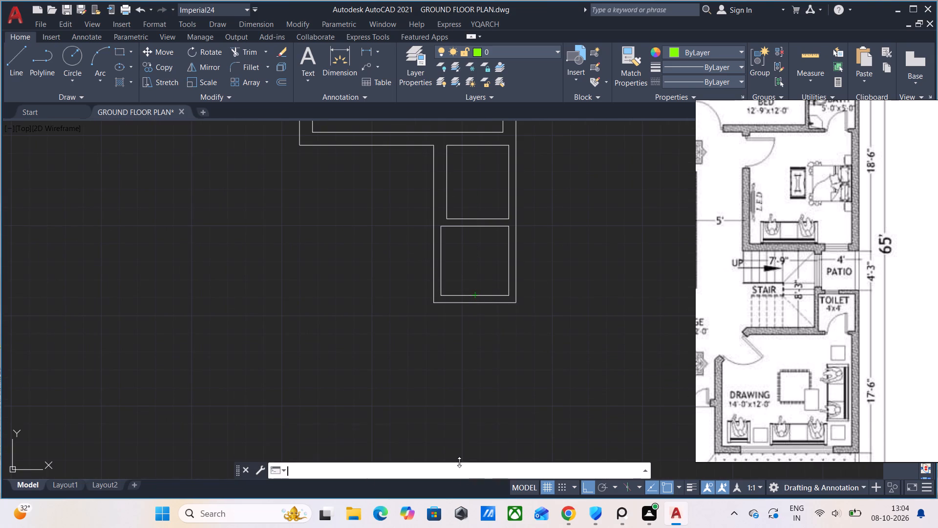
{"action": "left_click", "coordinate": [476, 324]}
{"action": "key", "text": "BackSpace"}
{"action": "key", "text": "9"}
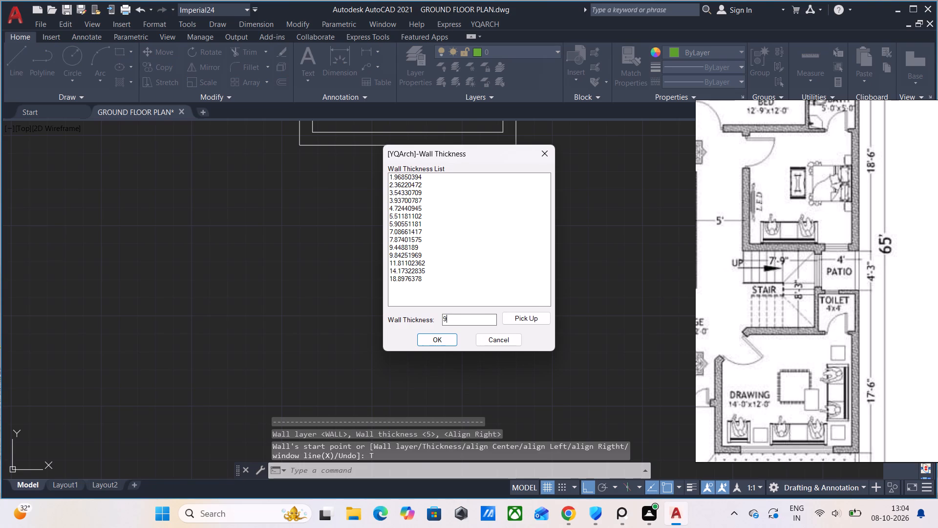
{"action": "left_click", "coordinate": [445, 336]}
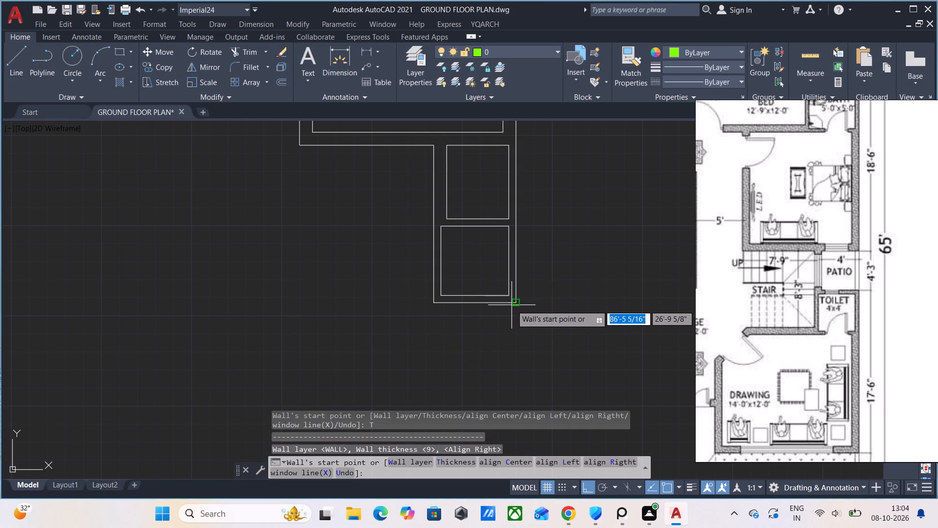
{"action": "left_click", "coordinate": [512, 306]}
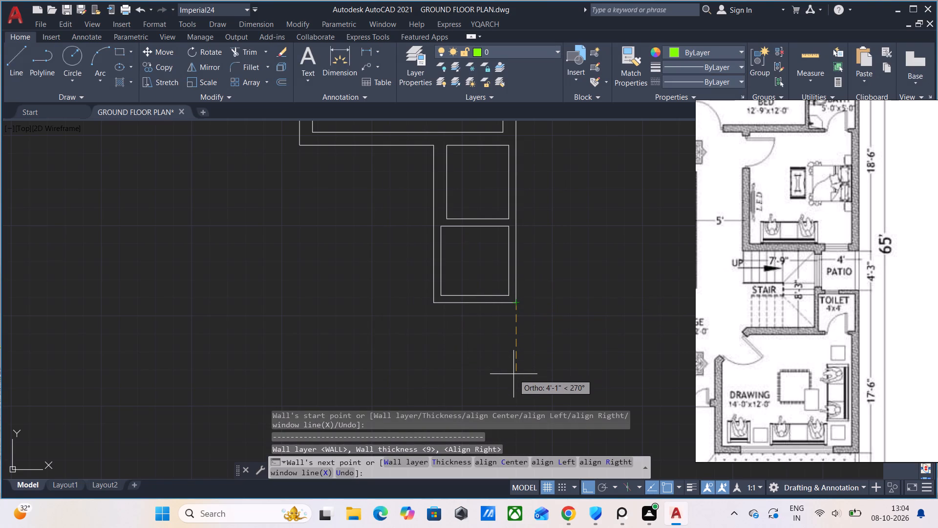
{"action": "left_click", "coordinate": [515, 377]}
{"action": "key", "text": "ctrl+z"}
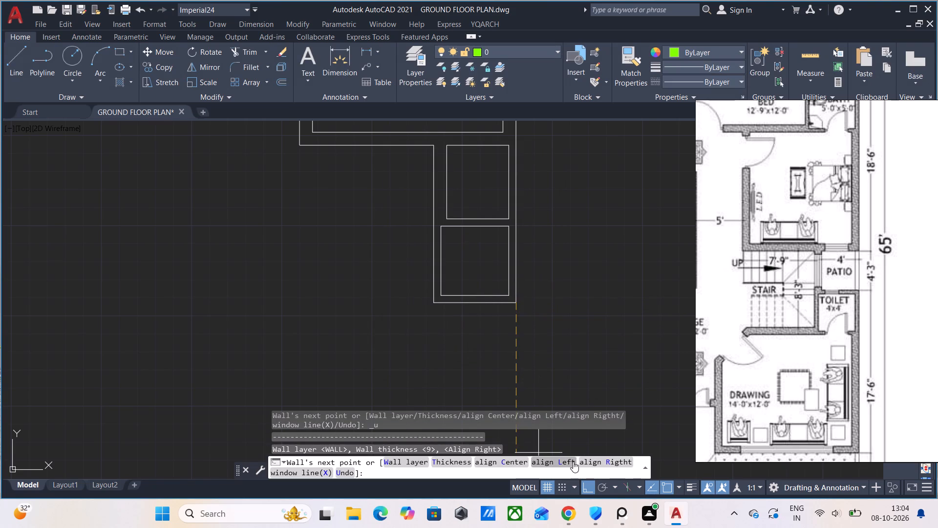
{"action": "left_click", "coordinate": [564, 460]}
{"action": "left_click", "coordinate": [526, 368]}
{"action": "key", "text": "ctrl+z"}
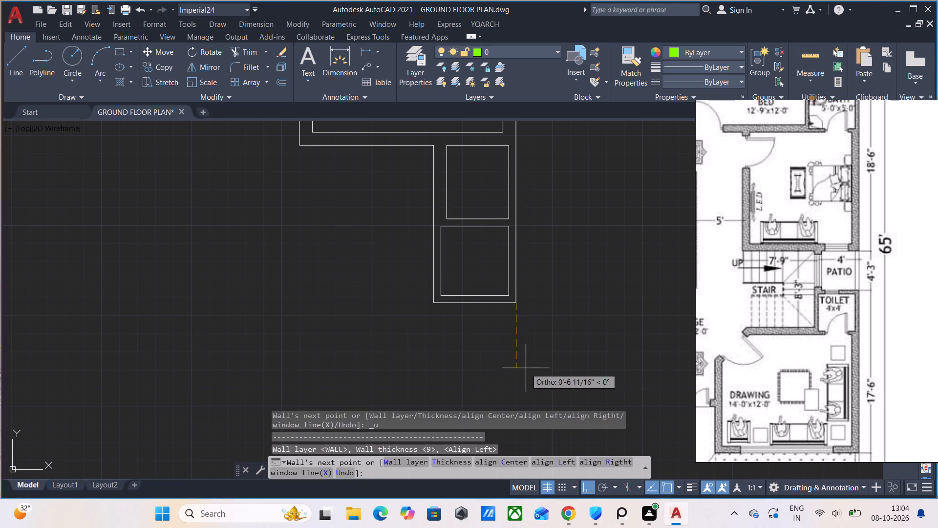
{"action": "middle_click_drag", "start_coordinate": [525, 380], "coordinate": [527, 240]}
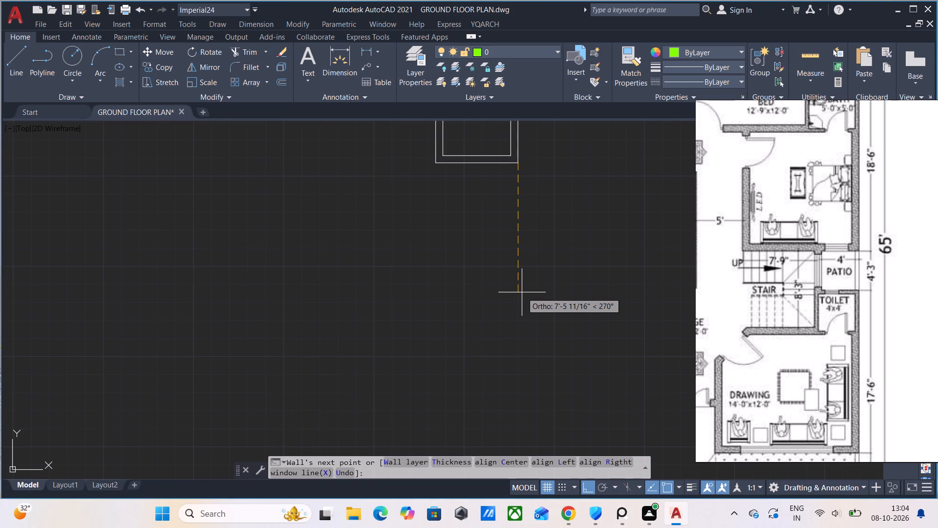
{"action": "type", "text": "12'"}
{"action": "key", "text": "Return"}
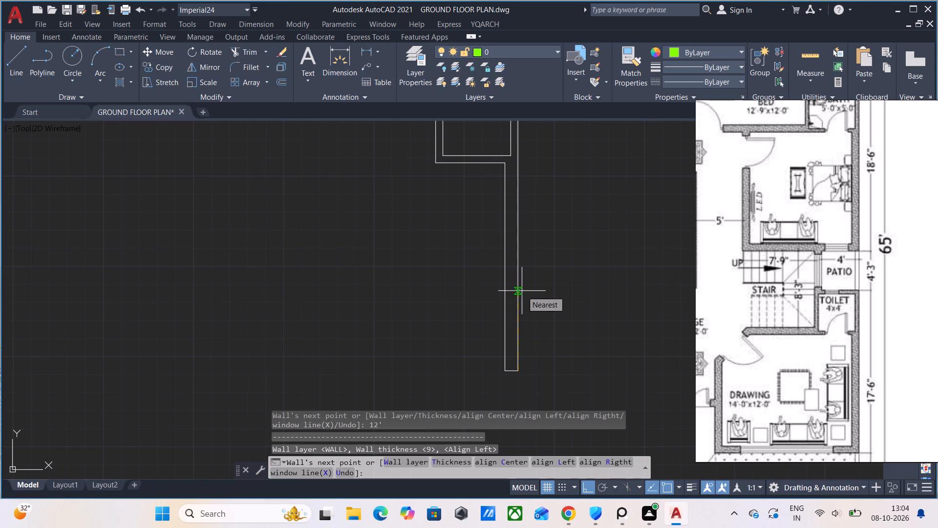
{"action": "key", "text": "Escape"}
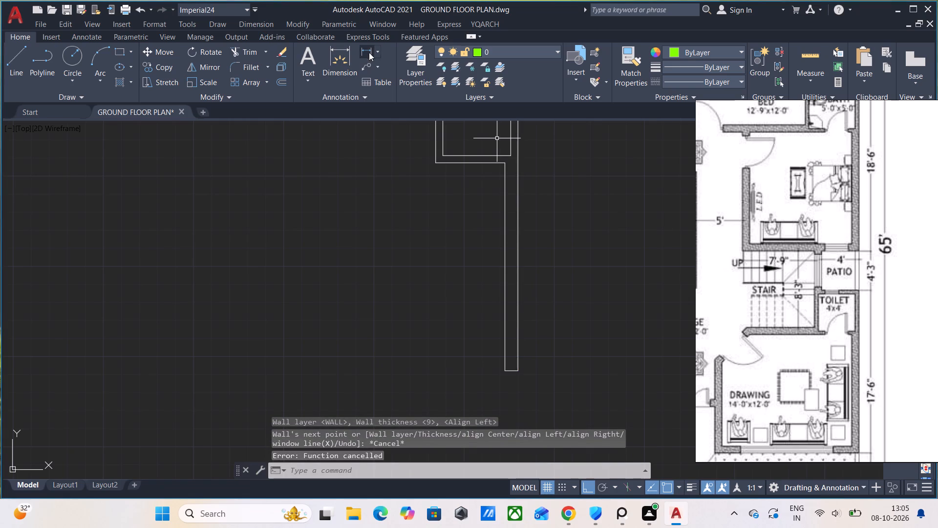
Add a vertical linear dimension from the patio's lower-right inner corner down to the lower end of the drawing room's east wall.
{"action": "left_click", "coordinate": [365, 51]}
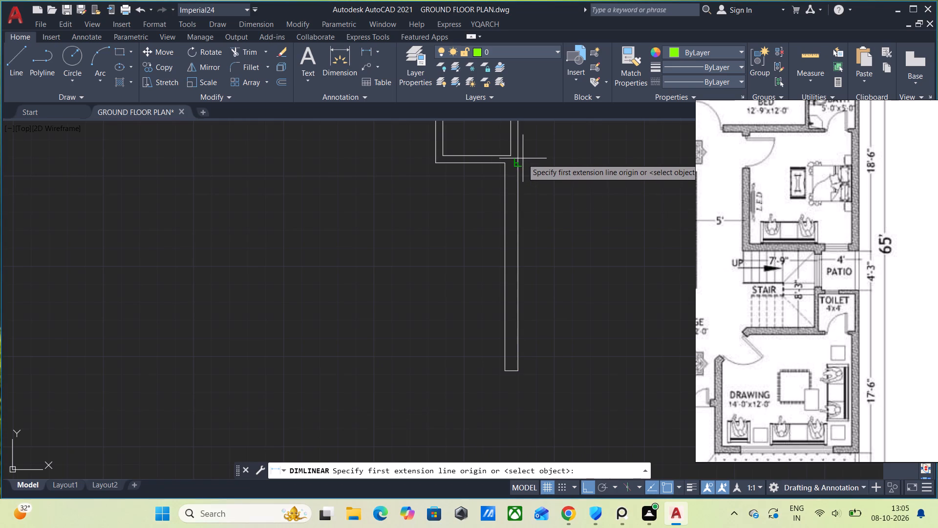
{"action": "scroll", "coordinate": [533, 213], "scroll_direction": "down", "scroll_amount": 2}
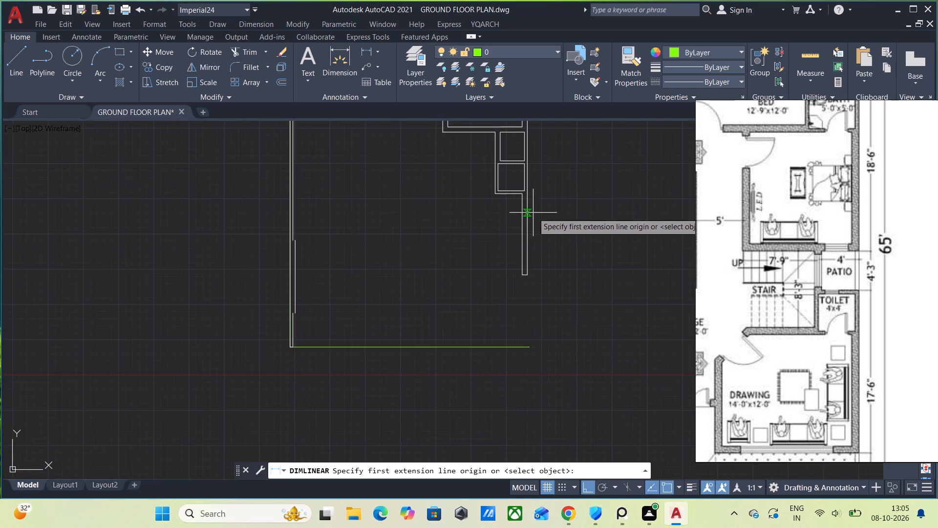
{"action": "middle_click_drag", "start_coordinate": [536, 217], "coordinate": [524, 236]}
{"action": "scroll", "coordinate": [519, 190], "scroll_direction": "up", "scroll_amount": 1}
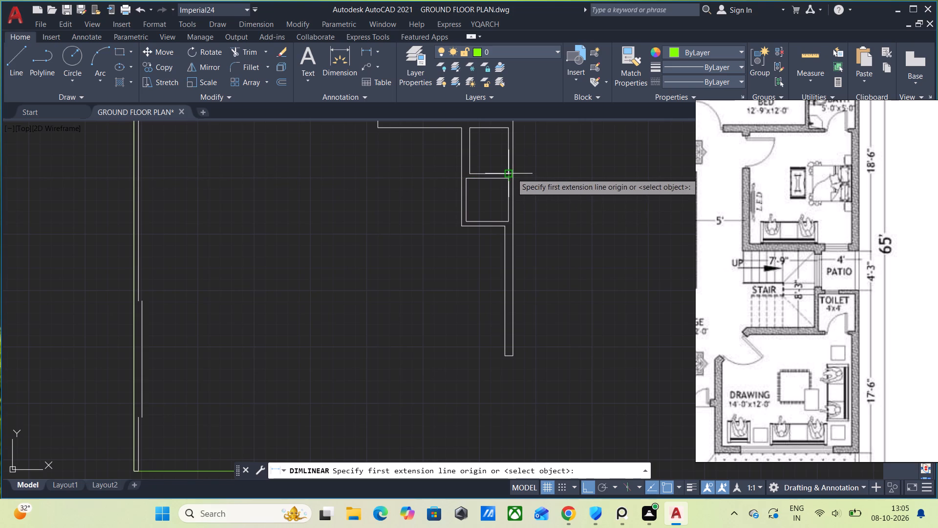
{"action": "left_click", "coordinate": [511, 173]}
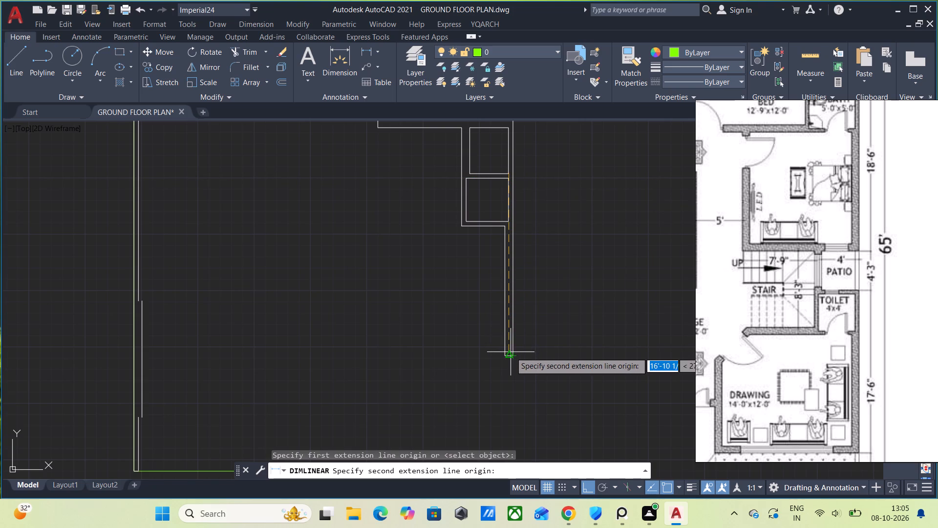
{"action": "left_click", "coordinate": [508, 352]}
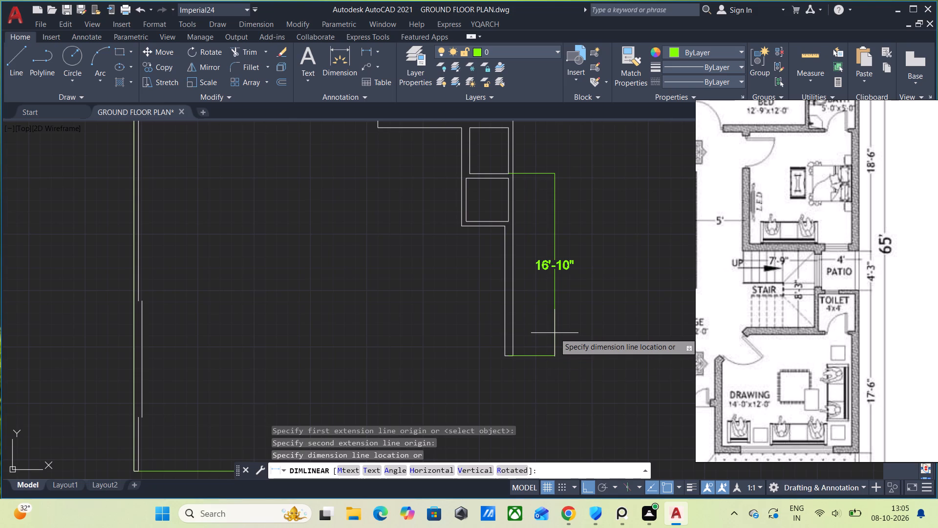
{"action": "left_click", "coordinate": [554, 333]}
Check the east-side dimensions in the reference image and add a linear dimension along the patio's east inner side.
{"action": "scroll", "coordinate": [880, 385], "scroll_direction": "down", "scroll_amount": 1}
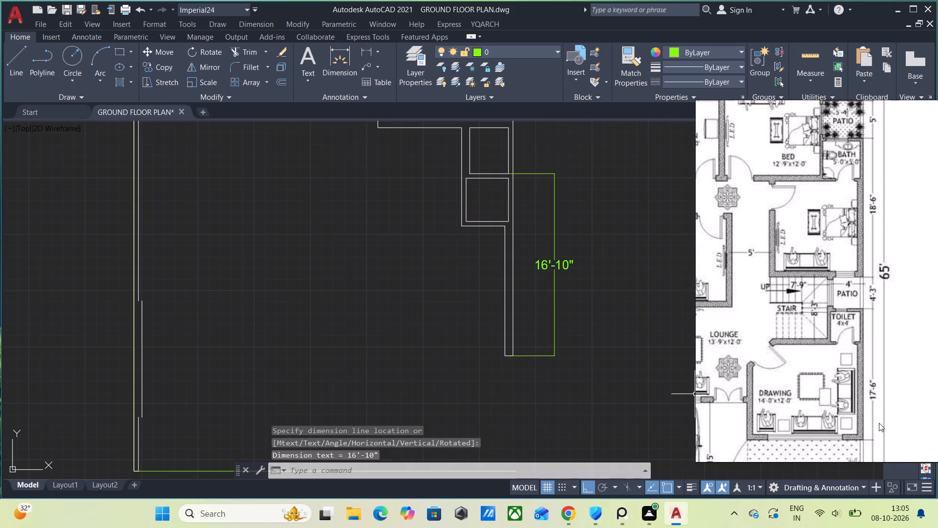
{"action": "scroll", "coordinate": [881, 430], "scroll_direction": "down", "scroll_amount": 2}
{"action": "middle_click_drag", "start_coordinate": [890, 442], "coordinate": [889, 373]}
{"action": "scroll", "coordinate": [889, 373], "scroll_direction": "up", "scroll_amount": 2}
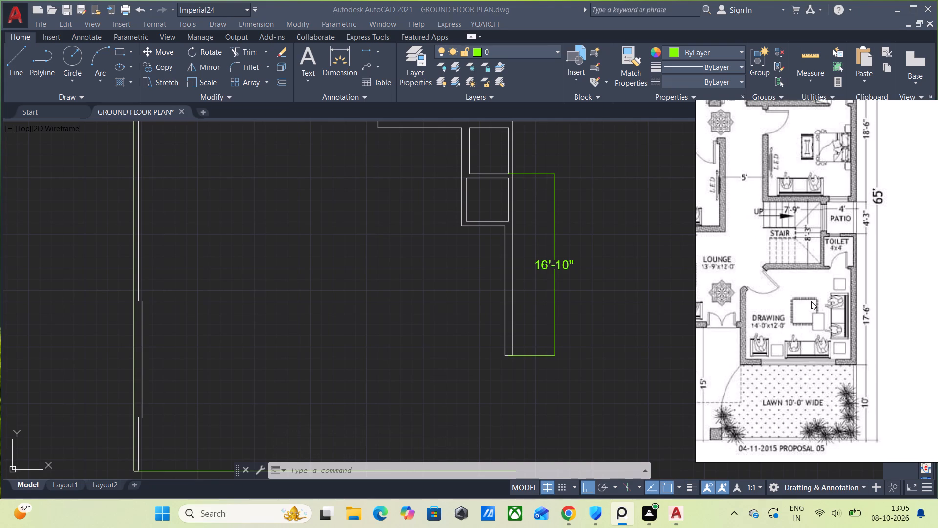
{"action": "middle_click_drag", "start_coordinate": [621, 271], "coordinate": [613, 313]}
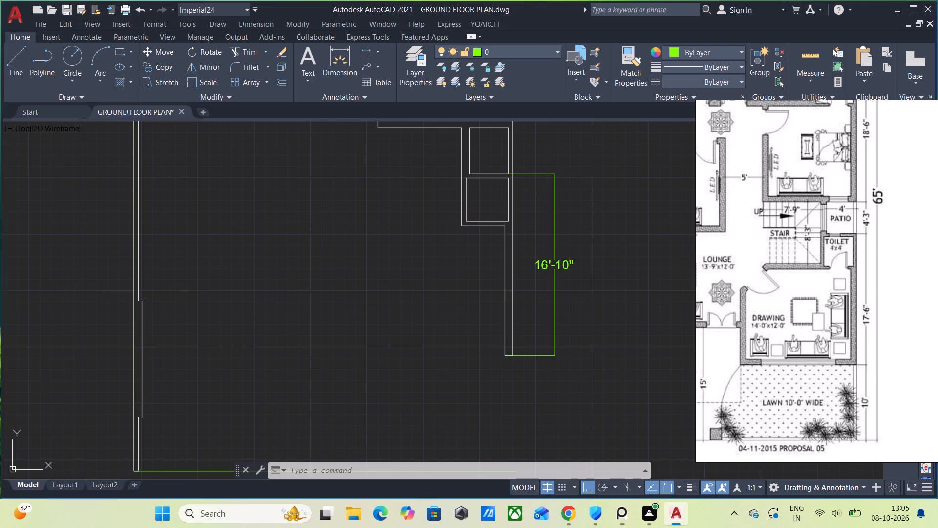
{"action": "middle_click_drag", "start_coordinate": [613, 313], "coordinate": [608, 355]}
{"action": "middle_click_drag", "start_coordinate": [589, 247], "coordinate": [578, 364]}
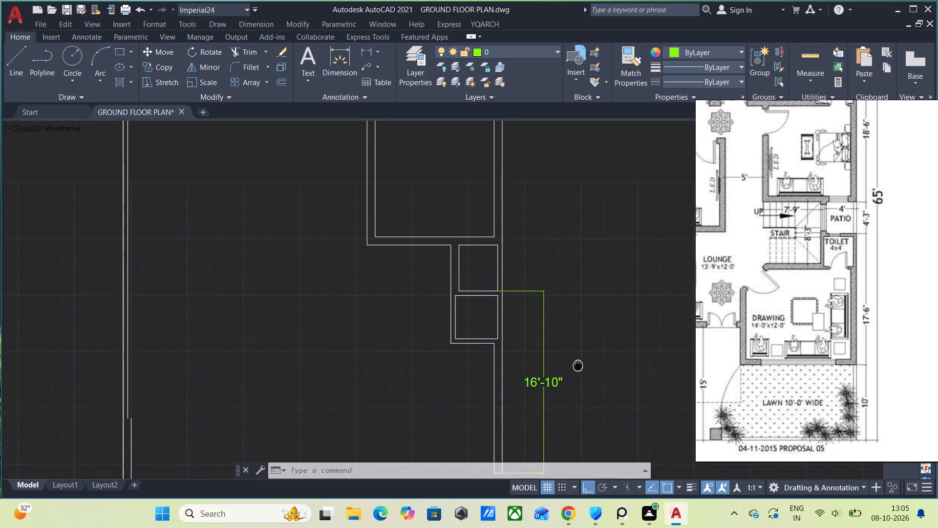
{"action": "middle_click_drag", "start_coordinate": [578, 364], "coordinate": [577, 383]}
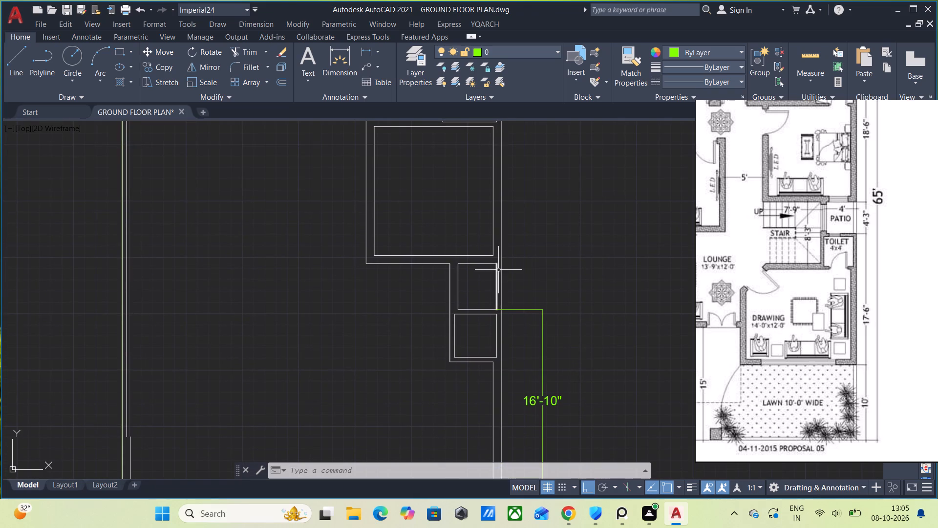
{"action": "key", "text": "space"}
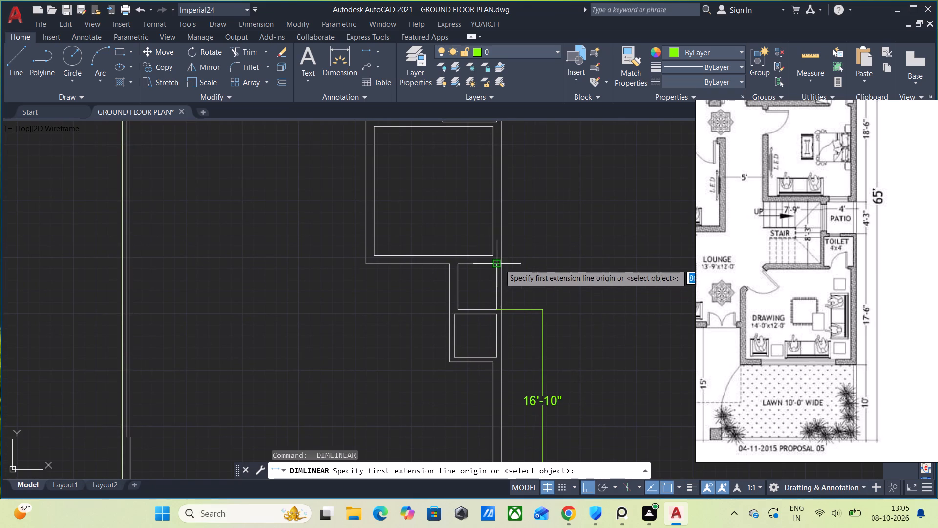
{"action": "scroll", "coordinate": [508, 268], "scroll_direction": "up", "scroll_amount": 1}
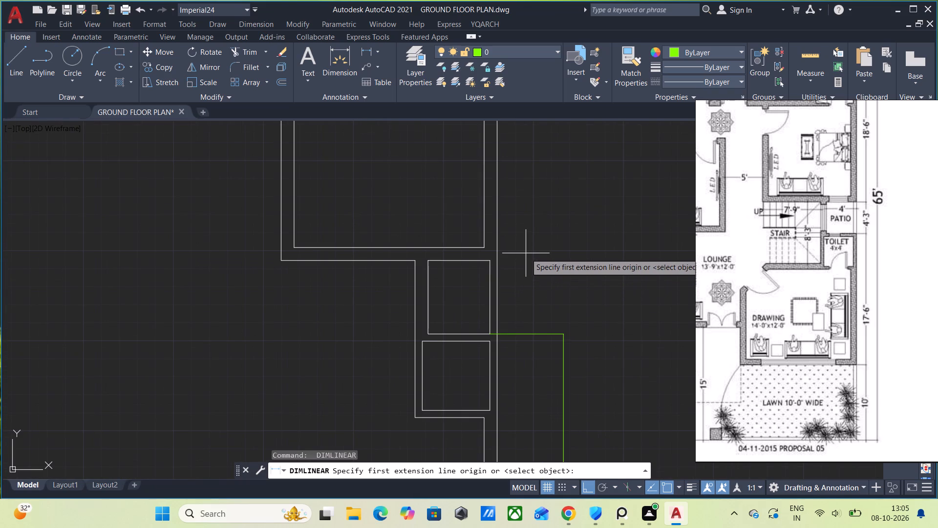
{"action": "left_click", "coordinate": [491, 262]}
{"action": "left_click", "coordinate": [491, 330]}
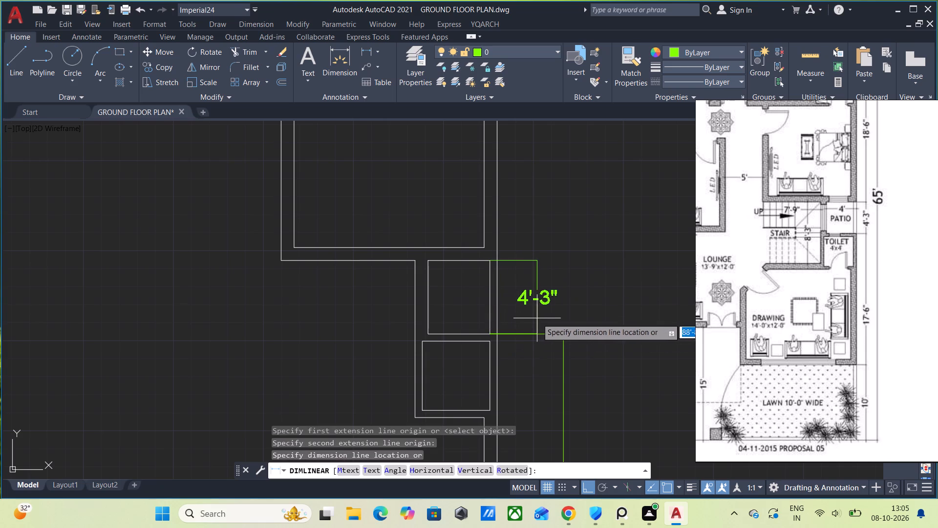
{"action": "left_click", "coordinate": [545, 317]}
Measure the toilet's interior width and height with Quick Measure.
{"action": "middle_click_drag", "start_coordinate": [541, 374], "coordinate": [556, 297]}
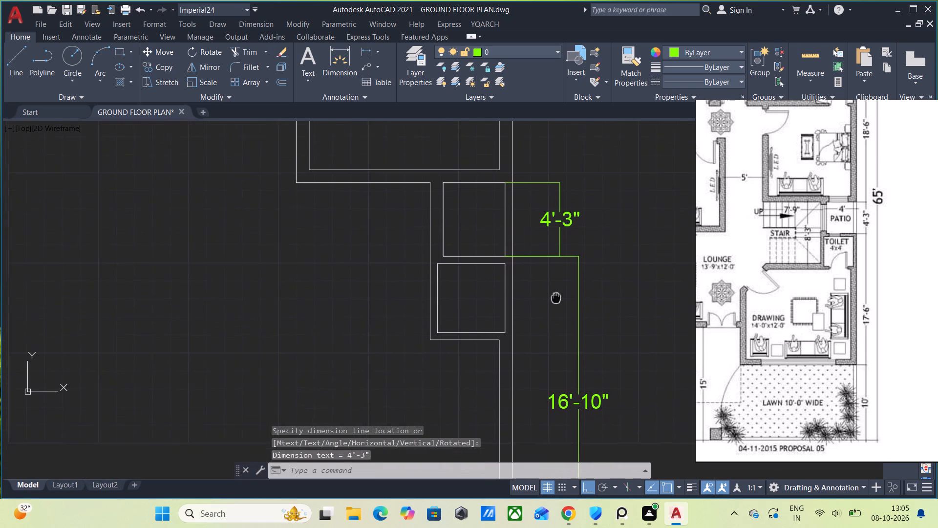
{"action": "middle_click_drag", "start_coordinate": [556, 297], "coordinate": [548, 292]}
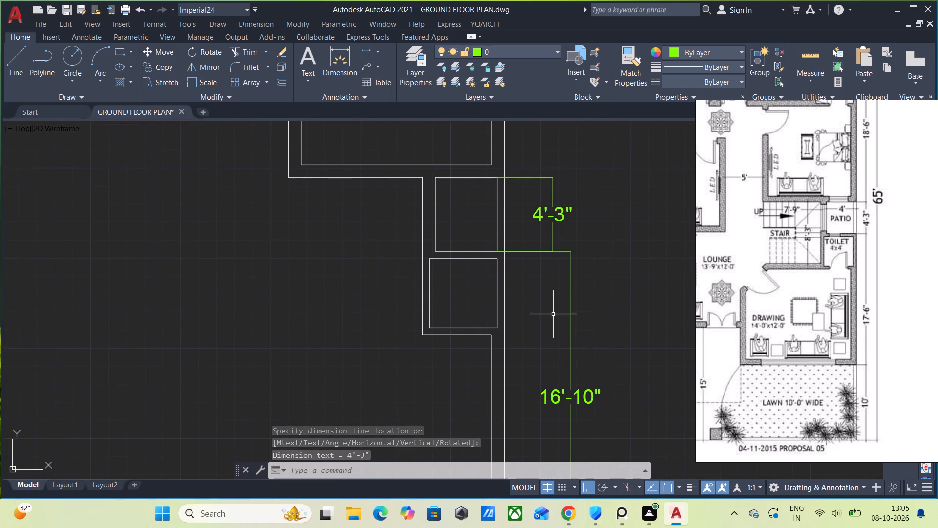
{"action": "left_click", "coordinate": [808, 54]}
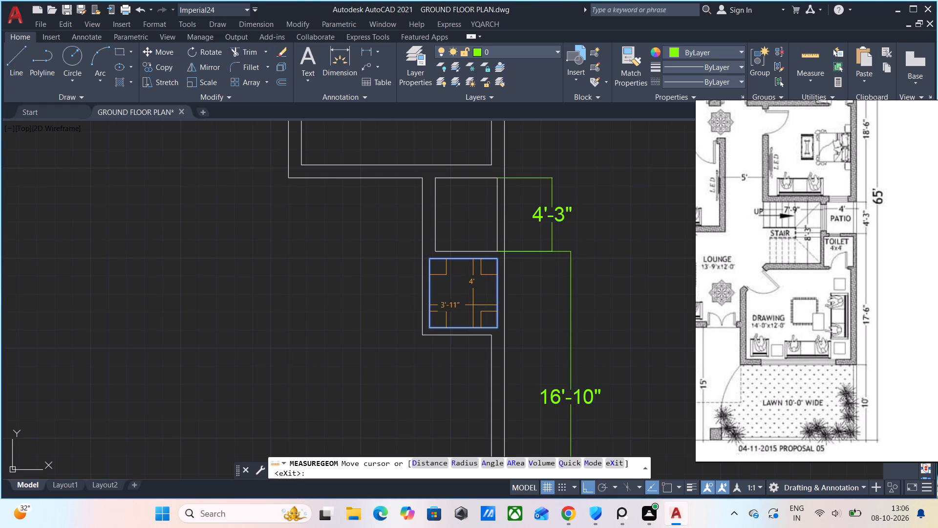
{"action": "scroll", "coordinate": [473, 305], "scroll_direction": "down", "scroll_amount": 2}
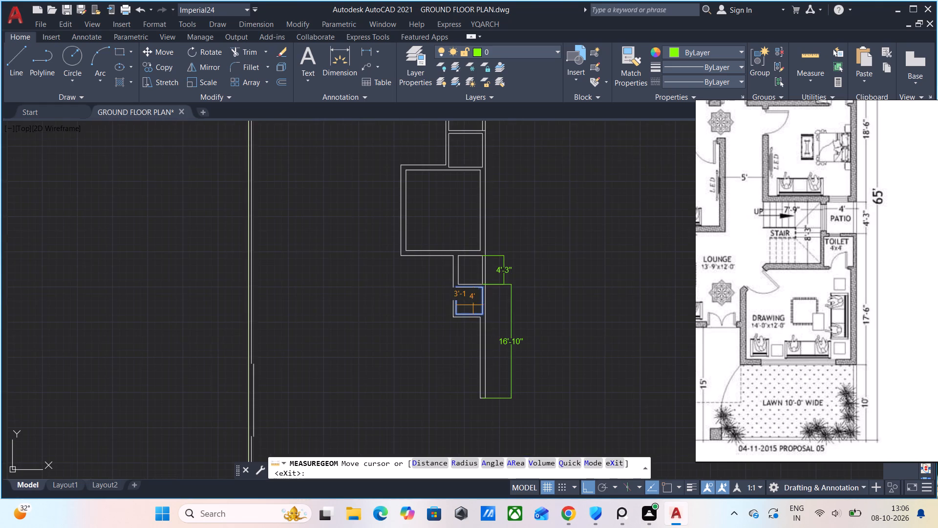
{"action": "scroll", "coordinate": [478, 312], "scroll_direction": "up", "scroll_amount": 1}
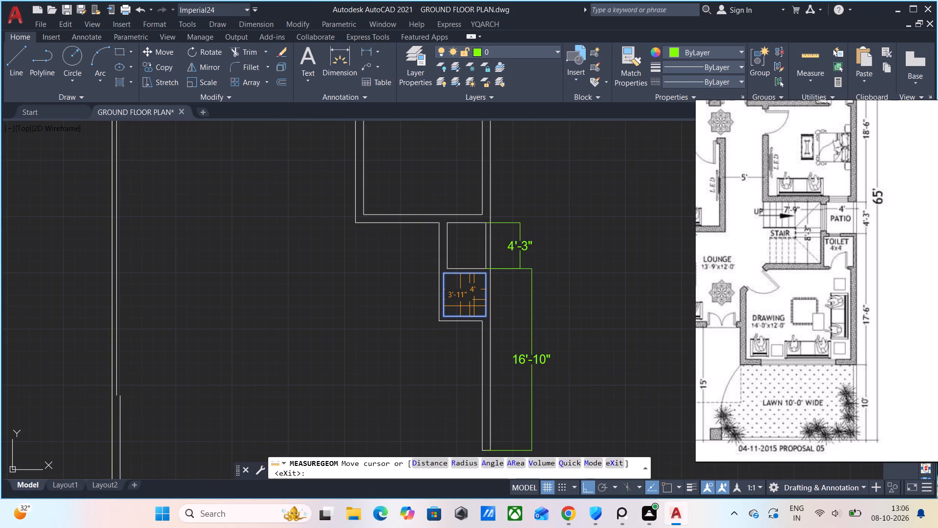
{"action": "key", "text": "Escape"}
{"action": "scroll", "coordinate": [527, 312], "scroll_direction": "up", "scroll_amount": 1}
{"action": "middle_click_drag", "start_coordinate": [471, 300], "coordinate": [463, 315]}
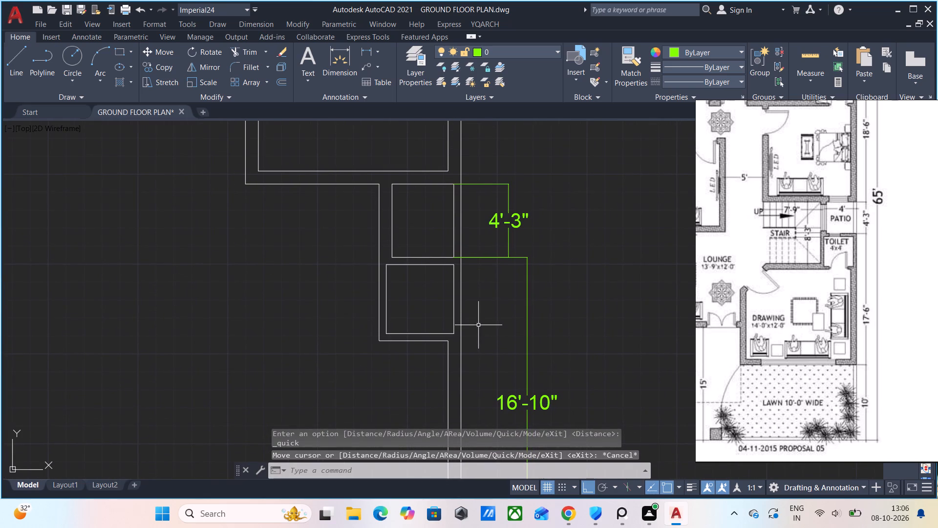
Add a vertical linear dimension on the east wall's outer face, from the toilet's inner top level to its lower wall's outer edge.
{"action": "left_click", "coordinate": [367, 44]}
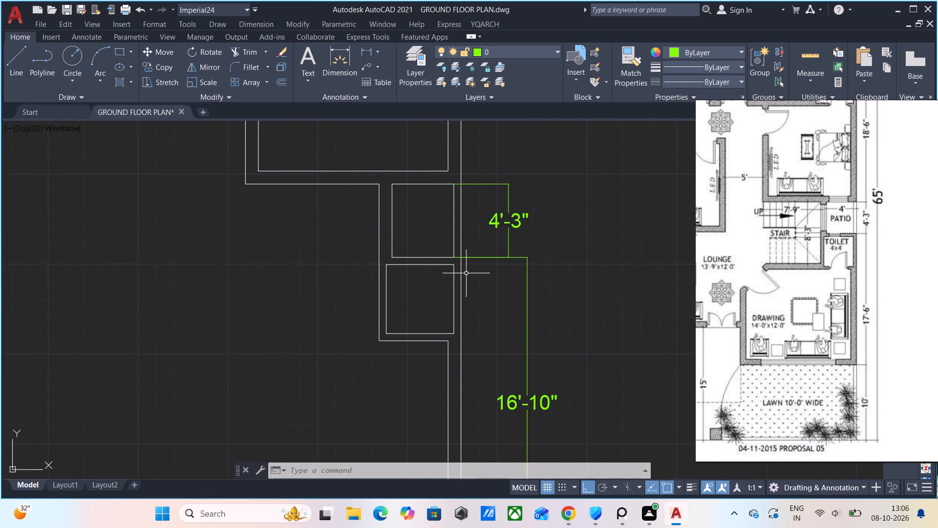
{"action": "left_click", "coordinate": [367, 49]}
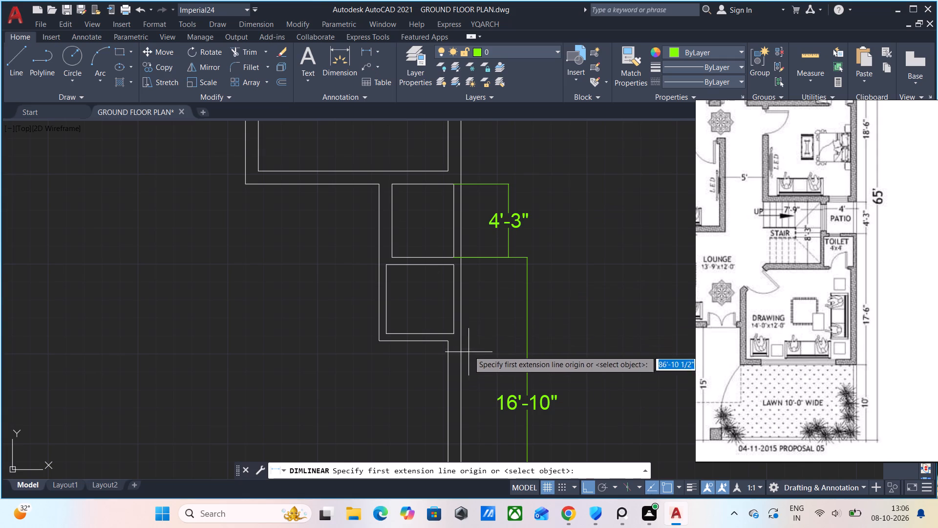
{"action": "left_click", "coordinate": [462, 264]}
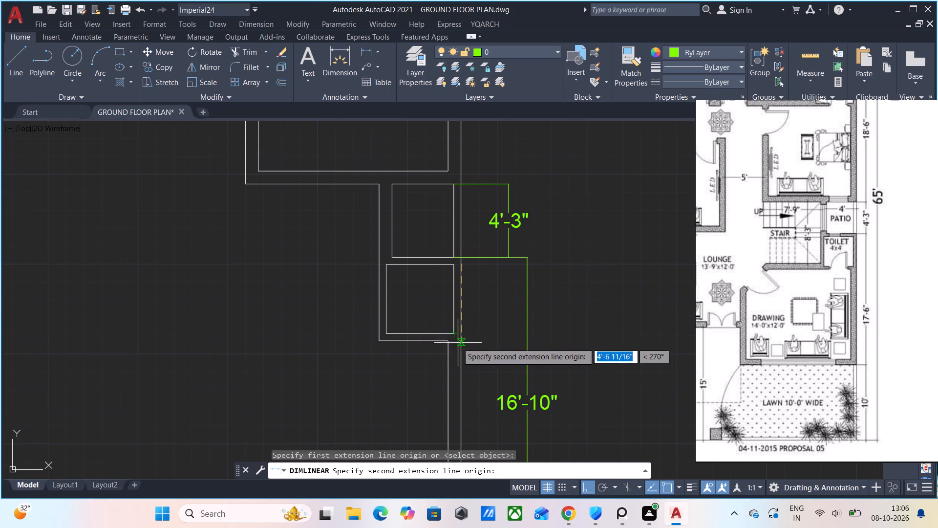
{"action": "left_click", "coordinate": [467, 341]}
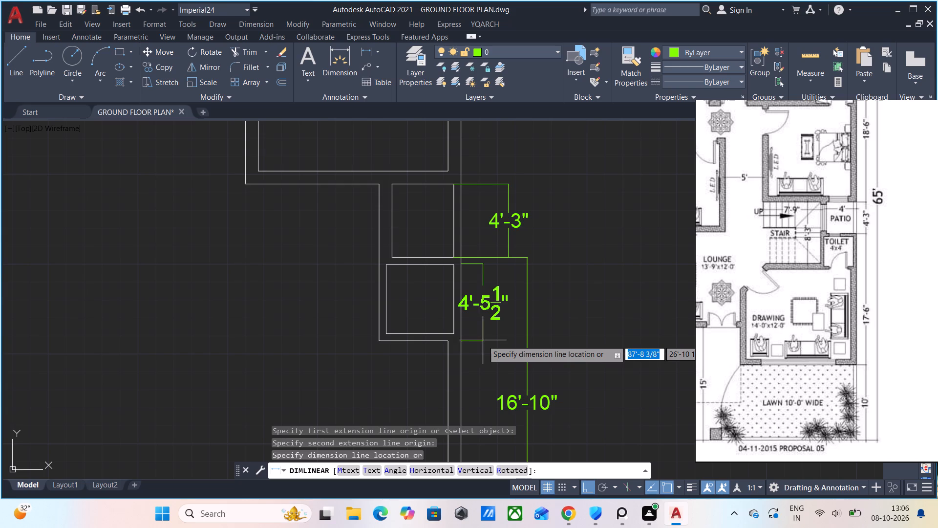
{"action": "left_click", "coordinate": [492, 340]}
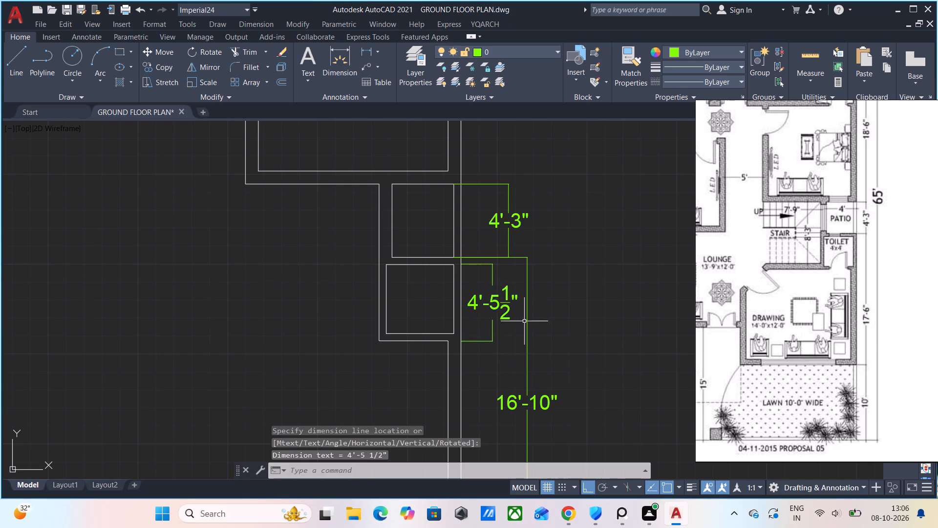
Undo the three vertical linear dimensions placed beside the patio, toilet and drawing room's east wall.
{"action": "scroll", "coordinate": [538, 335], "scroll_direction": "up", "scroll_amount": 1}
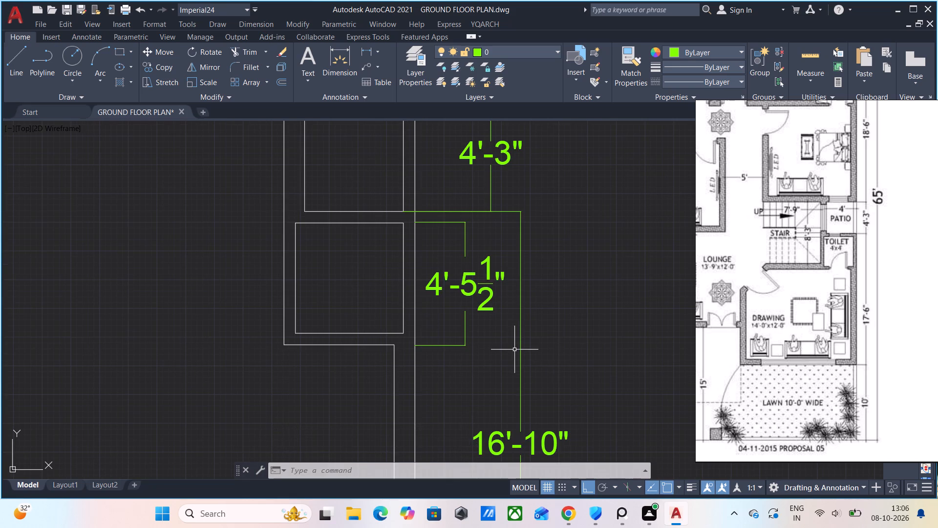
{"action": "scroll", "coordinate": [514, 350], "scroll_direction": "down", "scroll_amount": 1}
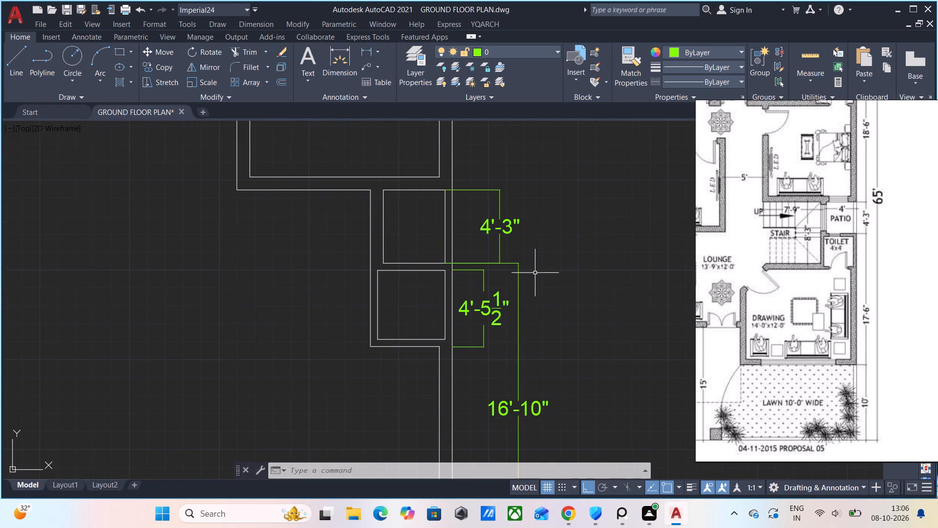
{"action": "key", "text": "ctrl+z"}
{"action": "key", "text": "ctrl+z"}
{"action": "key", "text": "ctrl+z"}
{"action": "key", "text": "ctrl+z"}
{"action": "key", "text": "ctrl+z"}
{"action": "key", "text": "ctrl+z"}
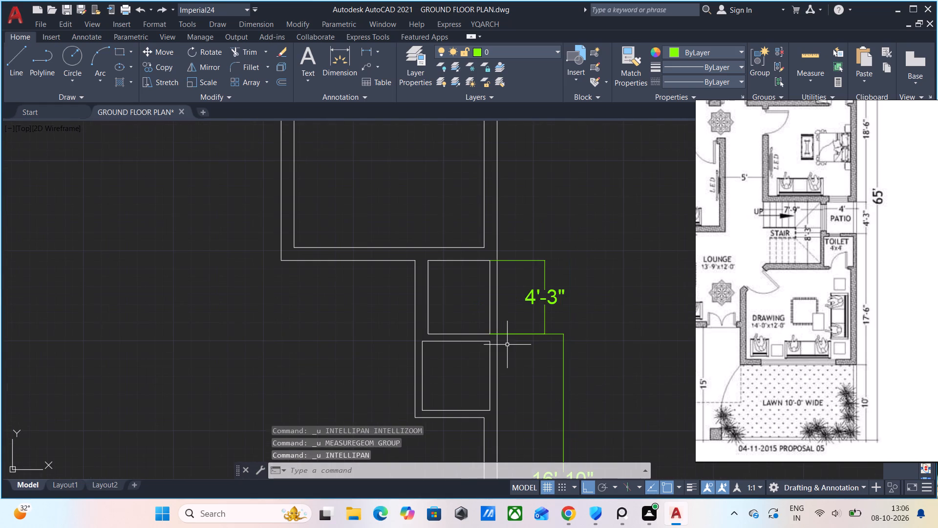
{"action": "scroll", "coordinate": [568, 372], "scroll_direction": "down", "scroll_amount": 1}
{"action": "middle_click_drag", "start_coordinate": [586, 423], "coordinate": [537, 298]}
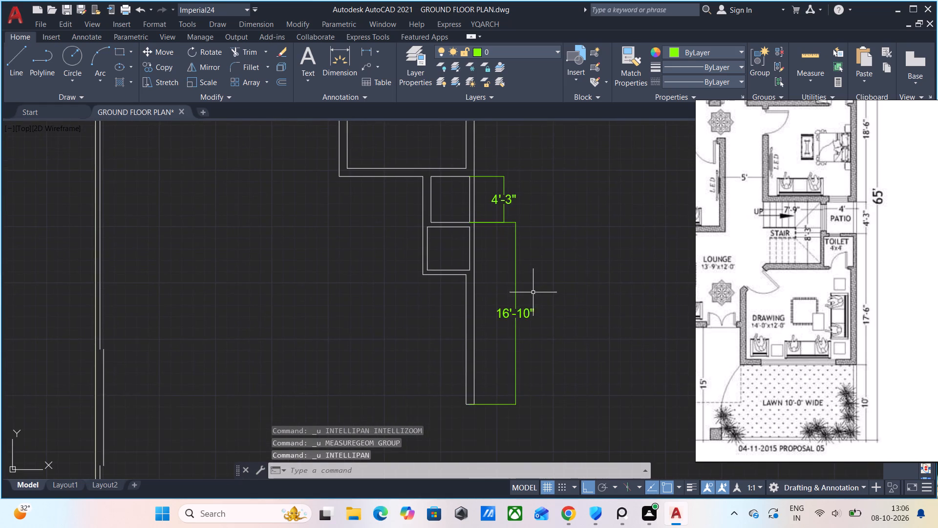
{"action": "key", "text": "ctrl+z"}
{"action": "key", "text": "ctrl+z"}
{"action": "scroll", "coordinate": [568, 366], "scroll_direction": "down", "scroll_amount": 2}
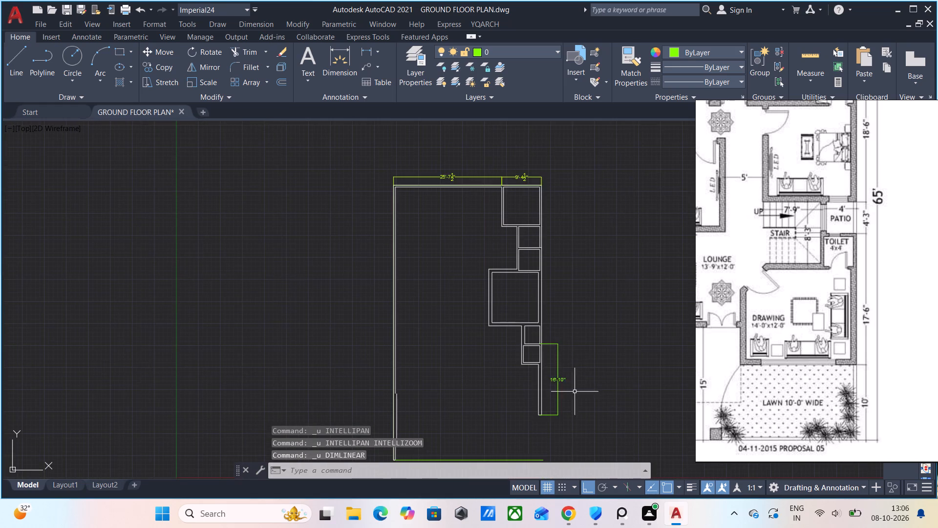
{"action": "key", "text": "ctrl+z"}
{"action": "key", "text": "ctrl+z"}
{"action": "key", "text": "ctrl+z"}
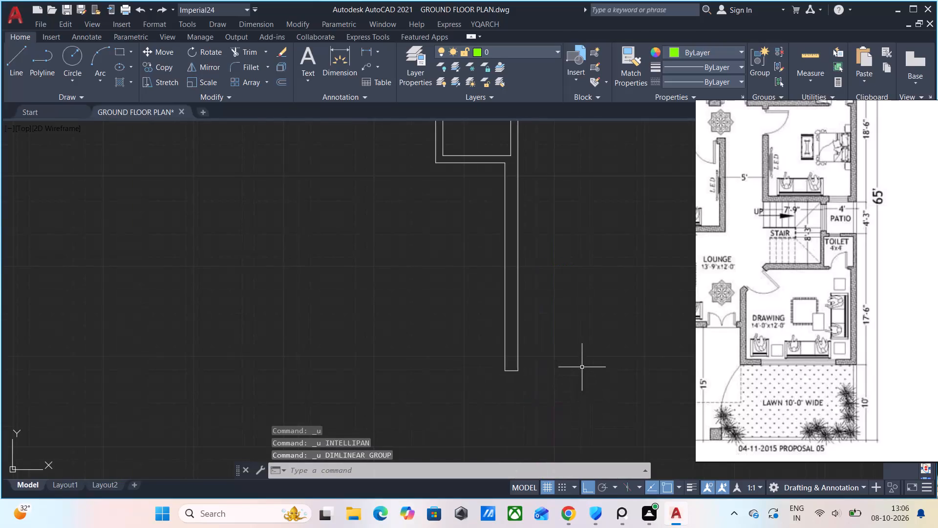
Undo the drawing room's east wall below the toilet.
{"action": "key", "text": "ctrl+z"}
{"action": "key", "text": "ctrl+z"}
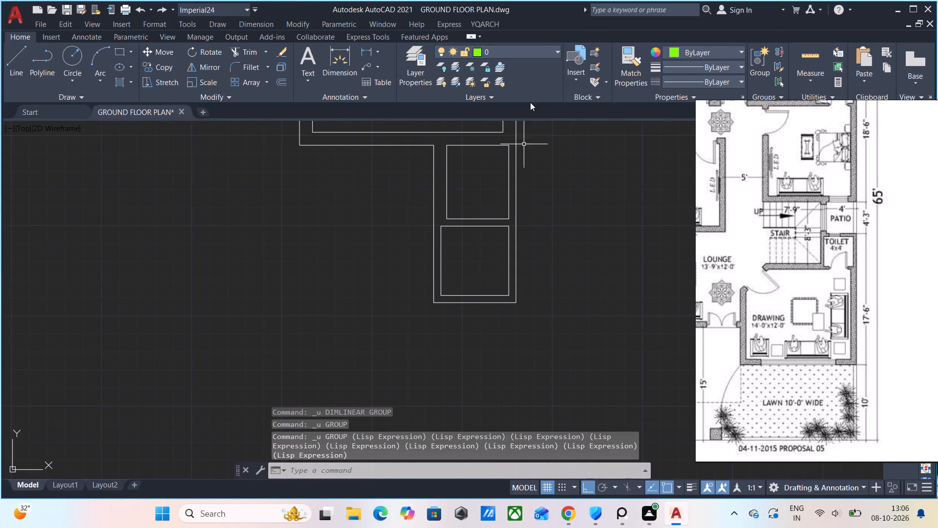
Draw a 17'-6" vertical guide line downward from the patio's lower east inner corner.
{"action": "key", "text": "l"}
{"action": "key", "text": "Return"}
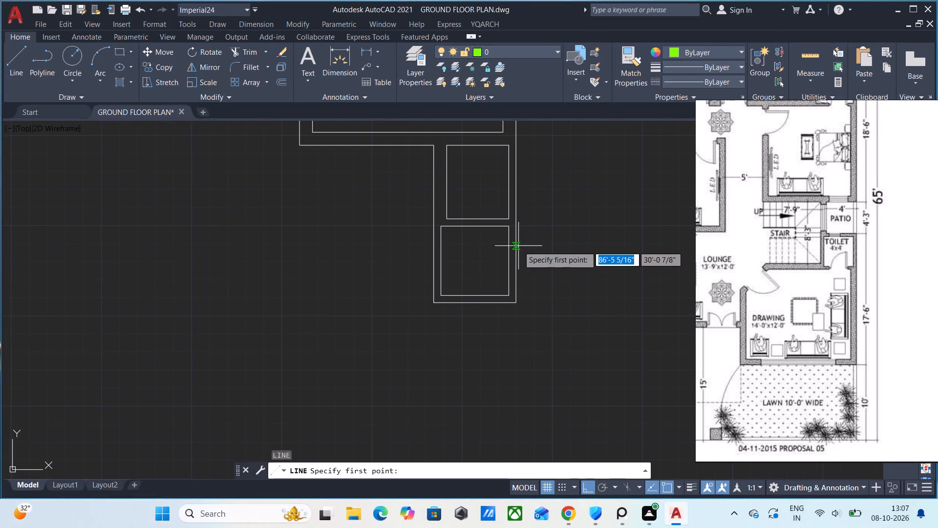
{"action": "scroll", "coordinate": [518, 238], "scroll_direction": "up", "scroll_amount": 1}
{"action": "scroll", "coordinate": [518, 176], "scroll_direction": "down", "scroll_amount": 2}
{"action": "middle_click_drag", "start_coordinate": [519, 203], "coordinate": [512, 242]}
{"action": "scroll", "coordinate": [512, 241], "scroll_direction": "up", "scroll_amount": 2}
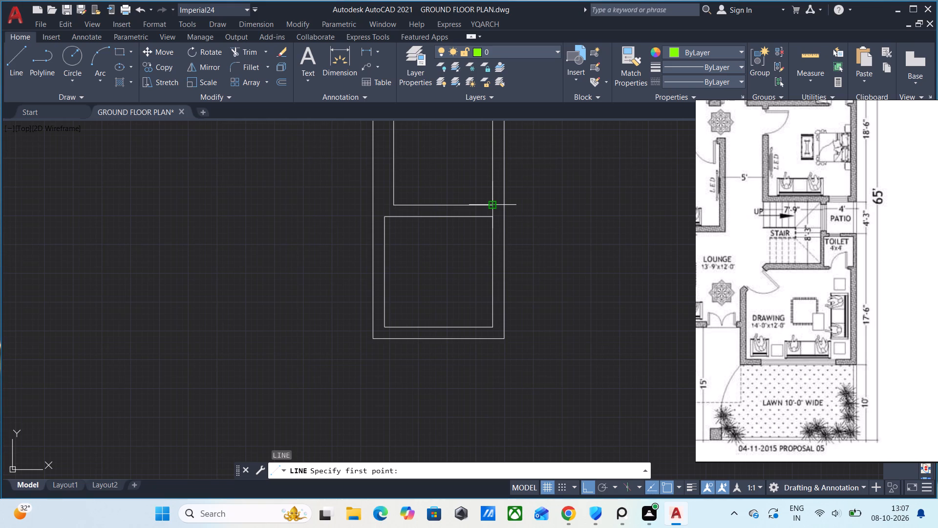
{"action": "scroll", "coordinate": [857, 323], "scroll_direction": "up", "scroll_amount": 6}
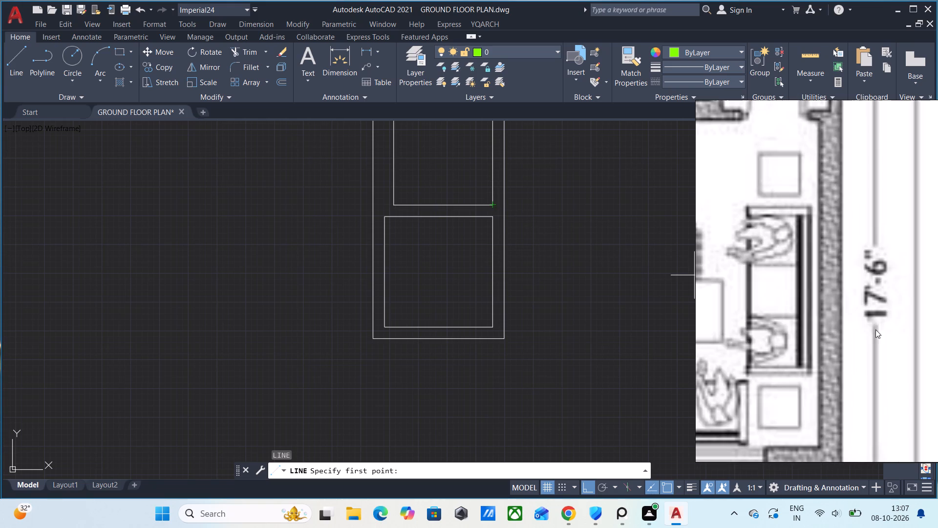
{"action": "scroll", "coordinate": [872, 272], "scroll_direction": "up", "scroll_amount": 2}
{"action": "scroll", "coordinate": [875, 272], "scroll_direction": "down", "scroll_amount": 9}
{"action": "middle_click_drag", "start_coordinate": [848, 286], "coordinate": [847, 289]}
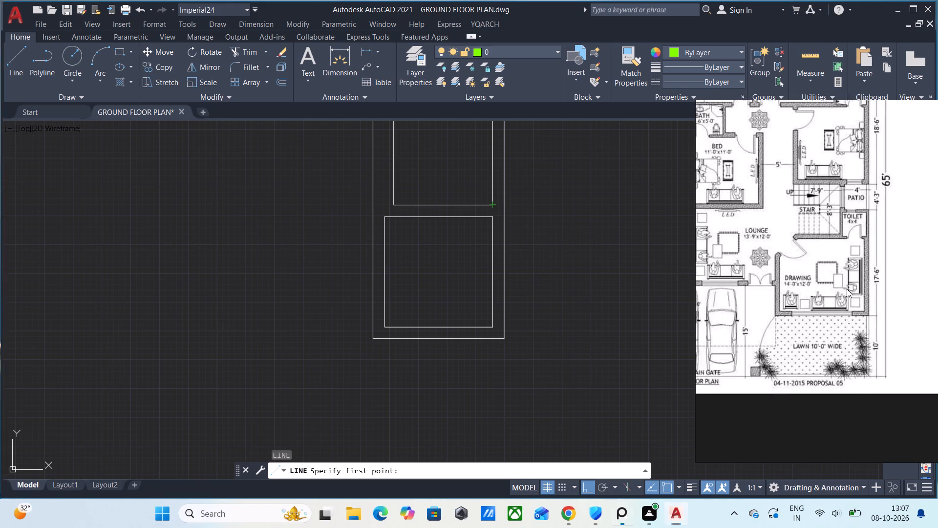
{"action": "middle_click_drag", "start_coordinate": [847, 289], "coordinate": [835, 326]}
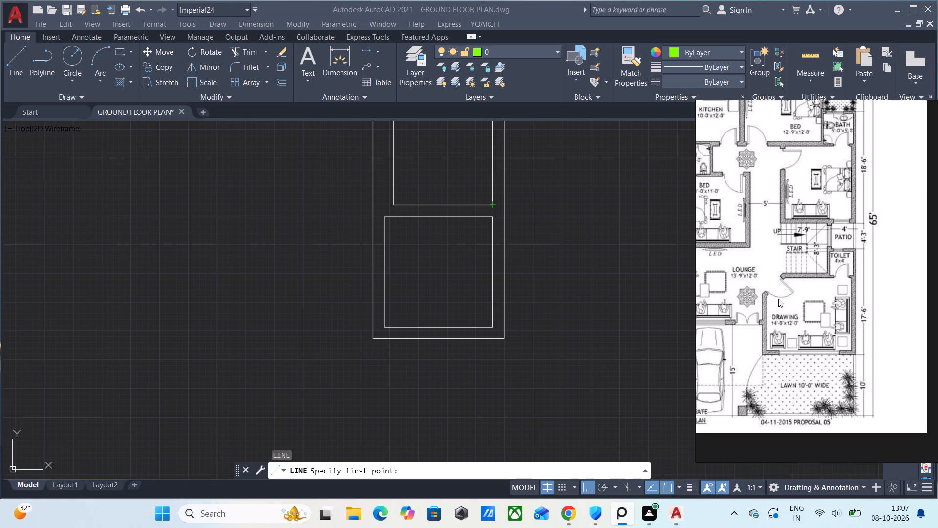
{"action": "scroll", "coordinate": [856, 313], "scroll_direction": "up", "scroll_amount": 1}
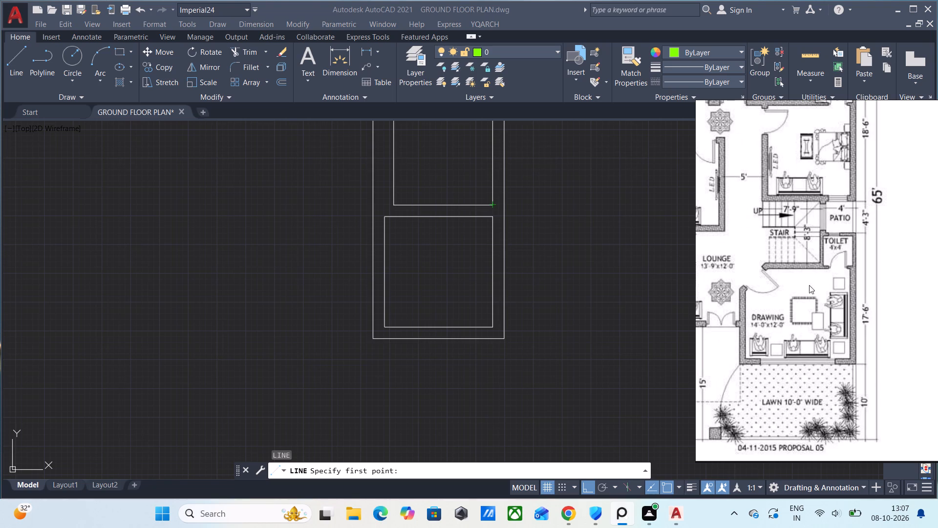
{"action": "middle_click_drag", "start_coordinate": [566, 230], "coordinate": [556, 284]}
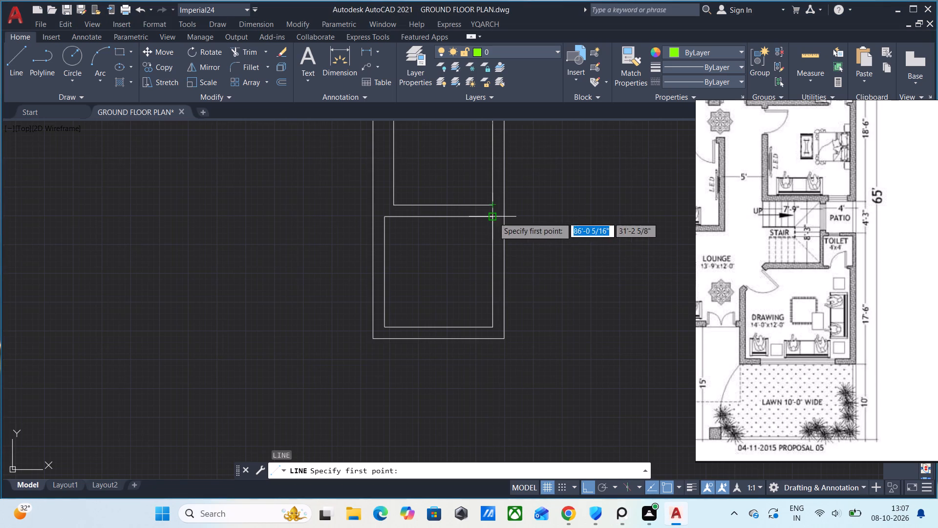
{"action": "middle_click_drag", "start_coordinate": [523, 221], "coordinate": [522, 291]}
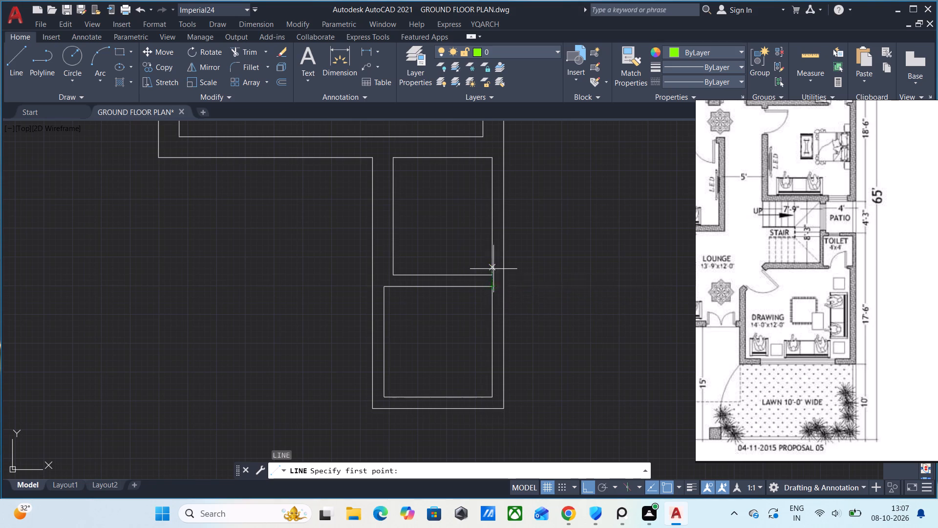
{"action": "left_click", "coordinate": [492, 274]}
{"action": "middle_click_drag", "start_coordinate": [497, 362], "coordinate": [517, 241]}
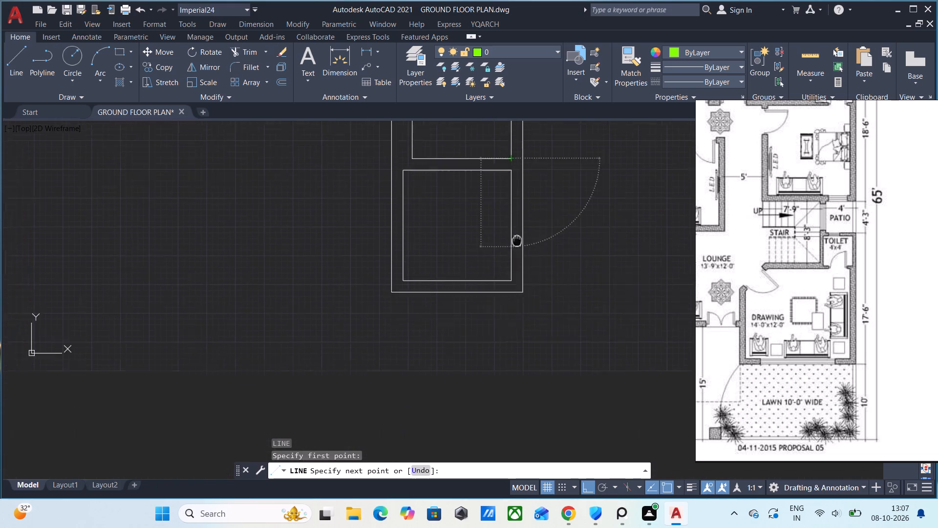
{"action": "middle_click_drag", "start_coordinate": [517, 241], "coordinate": [522, 201]}
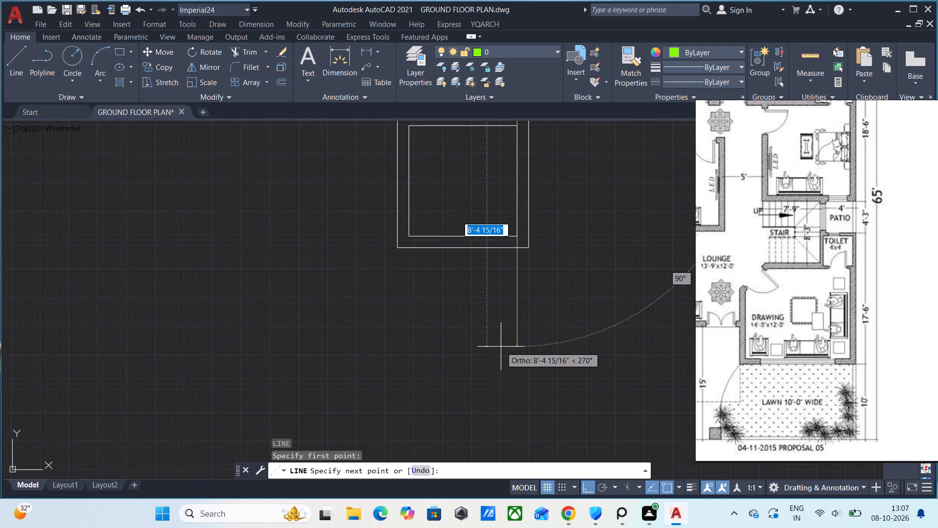
{"action": "type", "text": "17"}
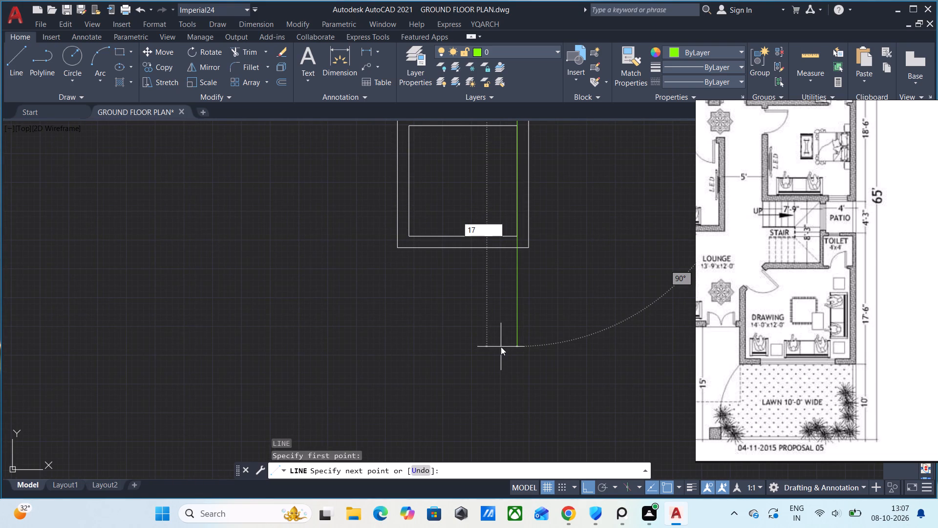
{"action": "key", "text": "apostrophe"}
{"action": "key", "text": "minus"}
{"action": "type", "text": "6\""}
{"action": "key", "text": "Return"}
{"action": "scroll", "coordinate": [576, 380], "scroll_direction": "down", "scroll_amount": 2}
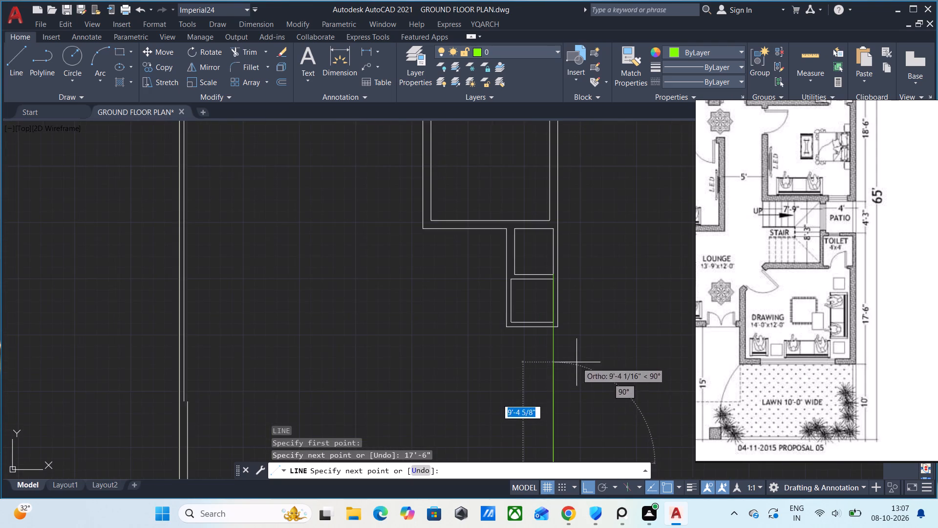
{"action": "middle_click_drag", "start_coordinate": [569, 356], "coordinate": [541, 267]}
{"action": "key", "text": "Escape"}
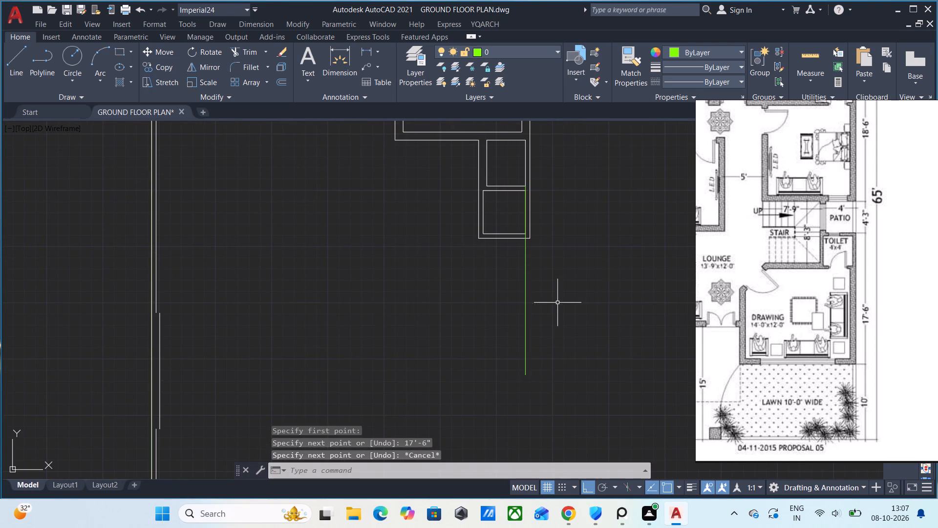
Examine the reference plan's east side dimensions and the drawing room's size against the new guide line.
{"action": "scroll", "coordinate": [545, 228], "scroll_direction": "up", "scroll_amount": 1}
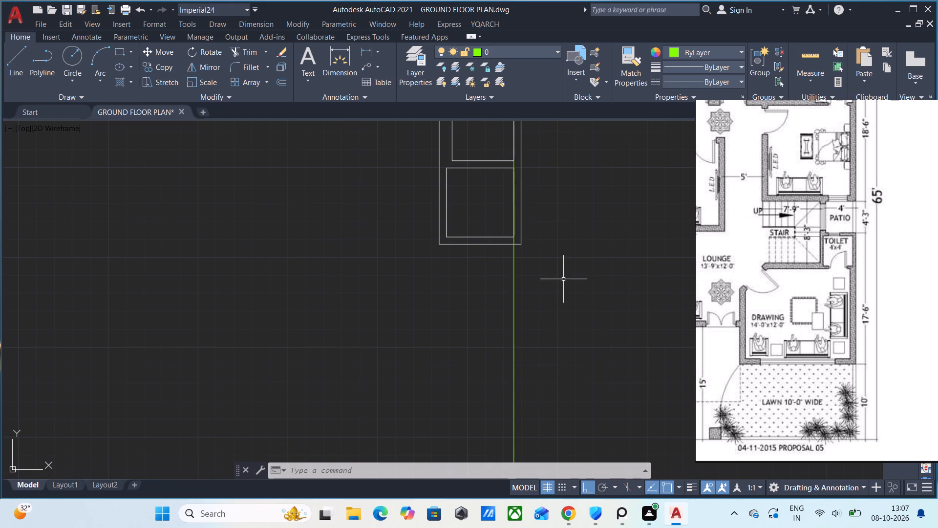
{"action": "middle_click_drag", "start_coordinate": [569, 296], "coordinate": [555, 265]}
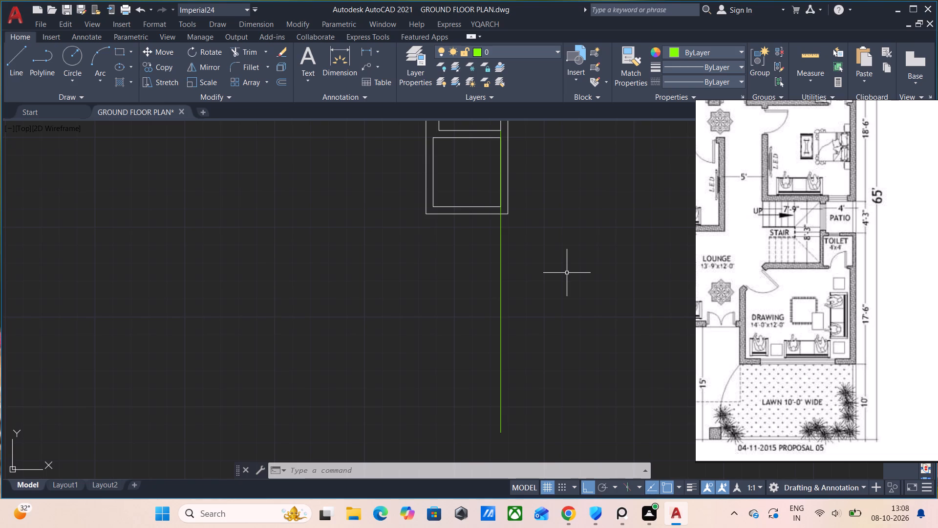
{"action": "middle_click_drag", "start_coordinate": [807, 313], "coordinate": [812, 374]}
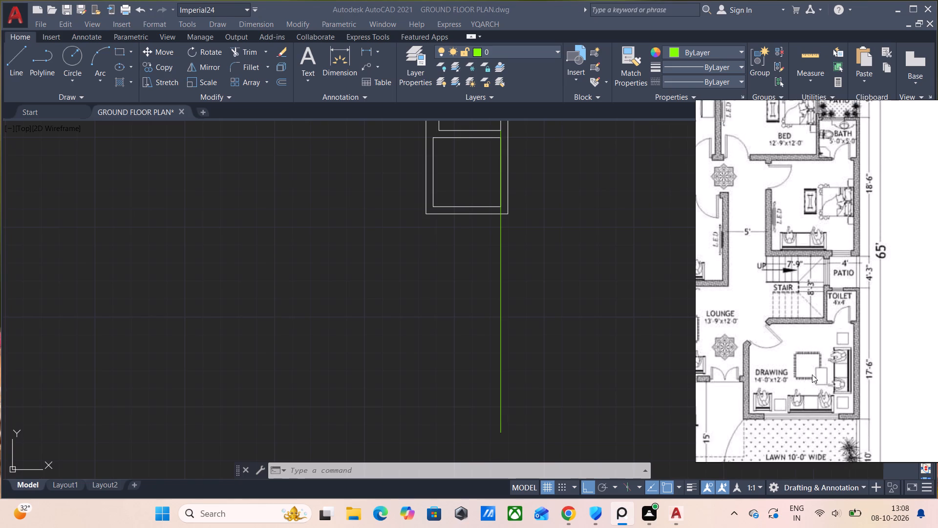
{"action": "middle_click_drag", "start_coordinate": [812, 374], "coordinate": [815, 458]}
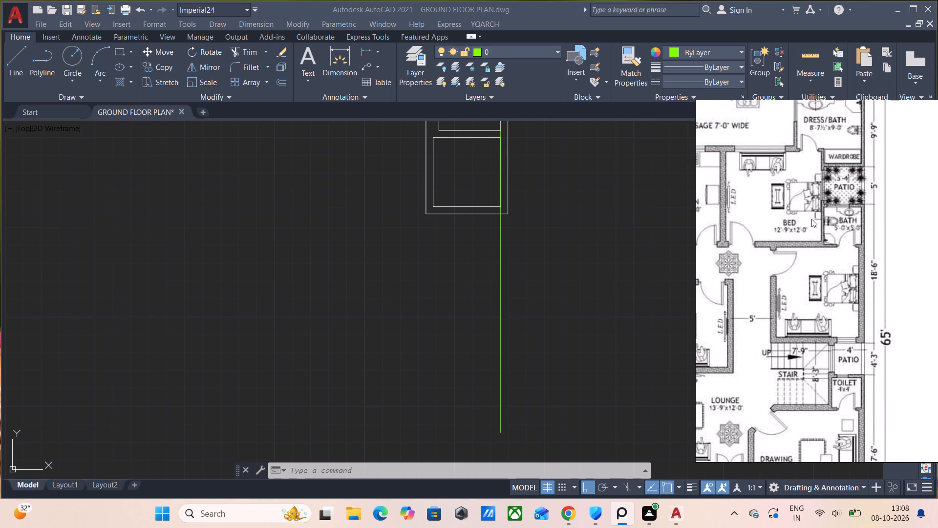
{"action": "scroll", "coordinate": [801, 224], "scroll_direction": "up", "scroll_amount": 1}
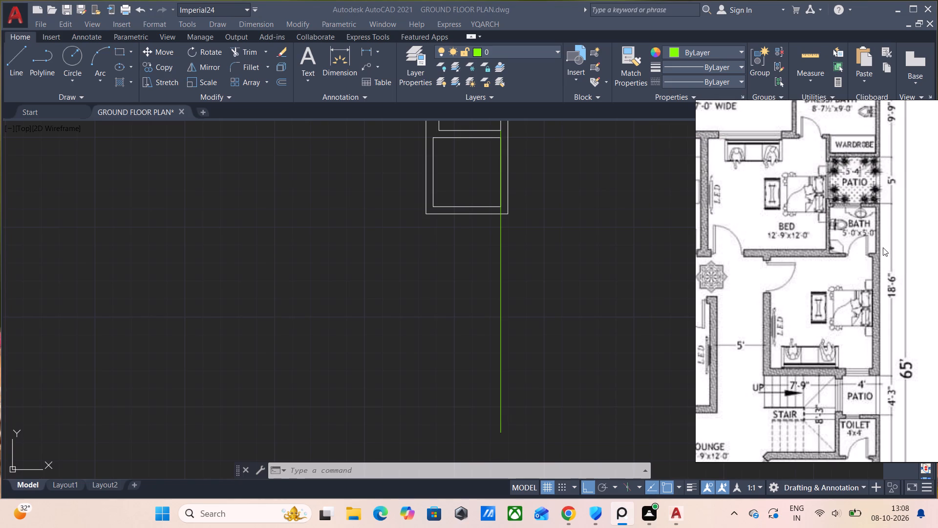
{"action": "middle_click_drag", "start_coordinate": [863, 196], "coordinate": [865, 370]}
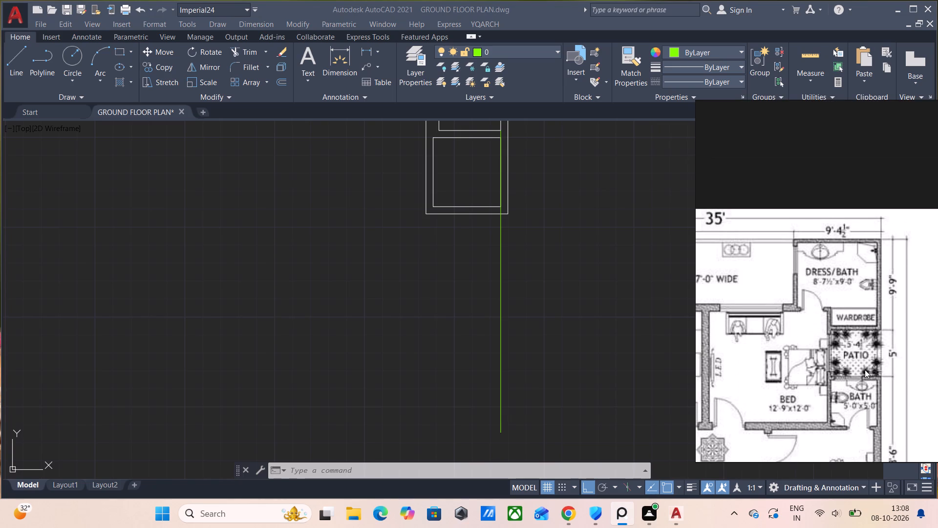
{"action": "middle_click_drag", "start_coordinate": [865, 370], "coordinate": [879, 269]}
{"action": "scroll", "coordinate": [879, 268], "scroll_direction": "down", "scroll_amount": 3}
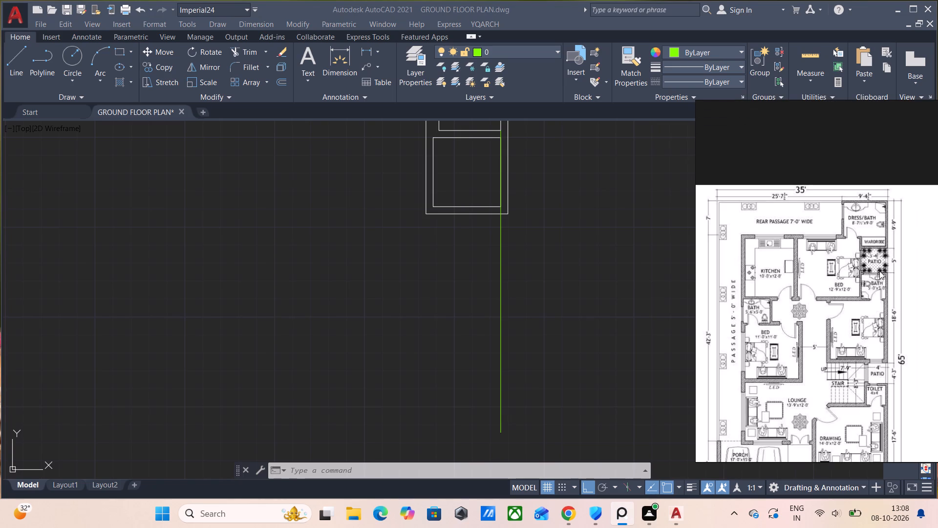
{"action": "middle_click_drag", "start_coordinate": [886, 390], "coordinate": [858, 309]}
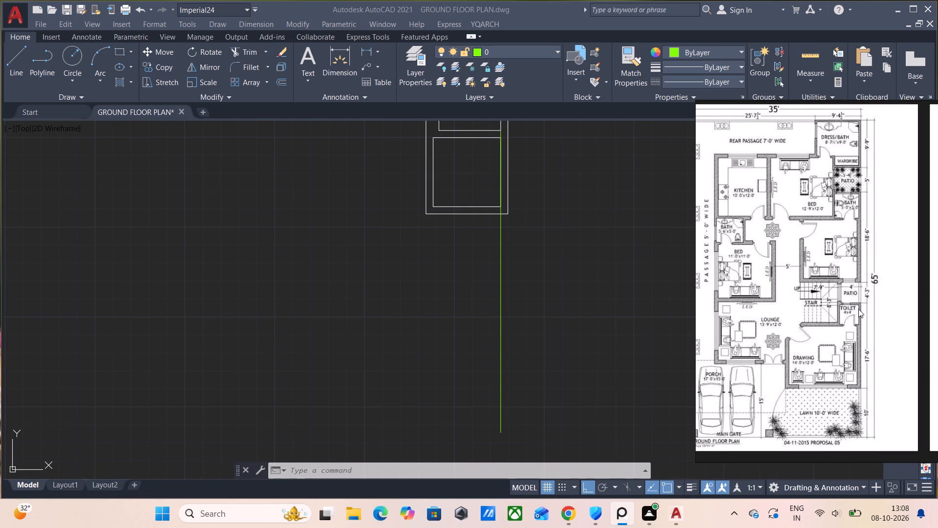
{"action": "scroll", "coordinate": [858, 309], "scroll_direction": "up", "scroll_amount": 1}
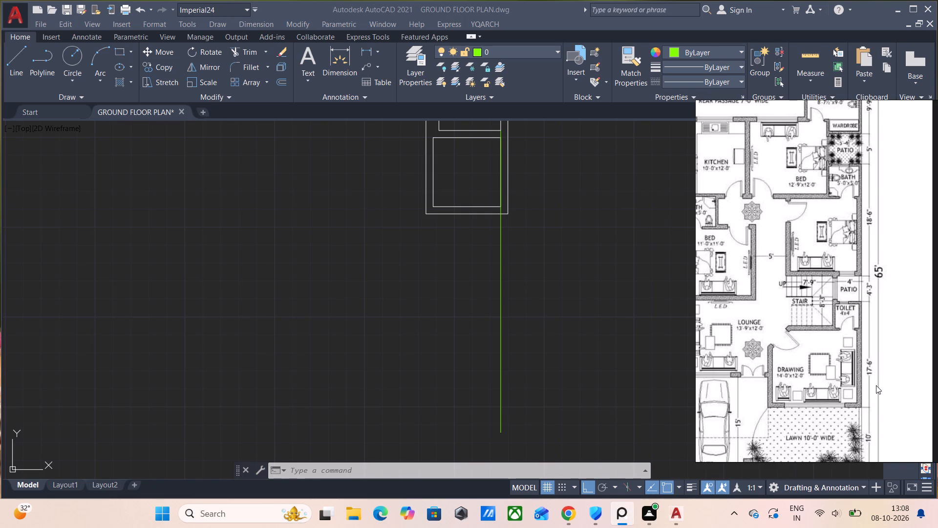
{"action": "scroll", "coordinate": [875, 382], "scroll_direction": "up", "scroll_amount": 1}
{"action": "scroll", "coordinate": [819, 385], "scroll_direction": "up", "scroll_amount": 1}
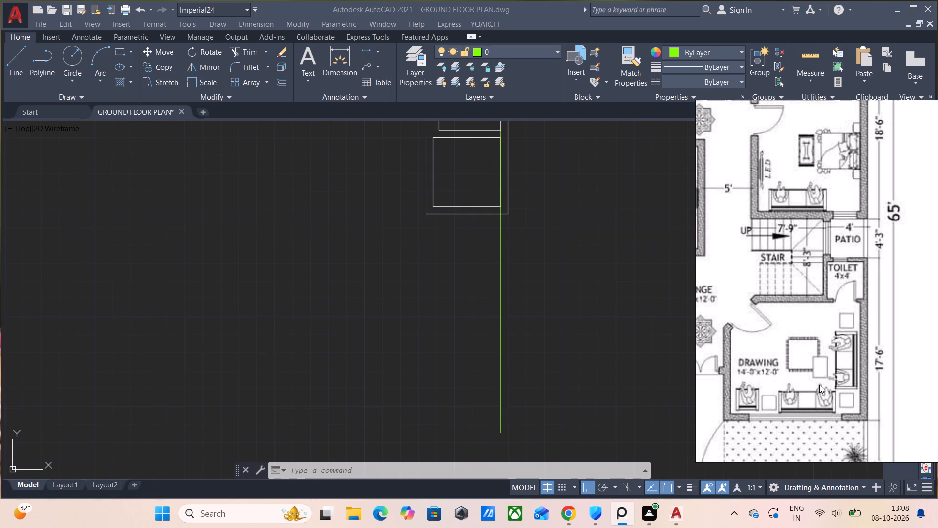
Draw the drawing room's 9" thick east wall 12' downward from the toilet's lower east outer corner.
{"action": "left_click", "coordinate": [550, 267]}
{"action": "type", "text": "WW"}
{"action": "key", "text": "Return"}
{"action": "left_click", "coordinate": [505, 214]}
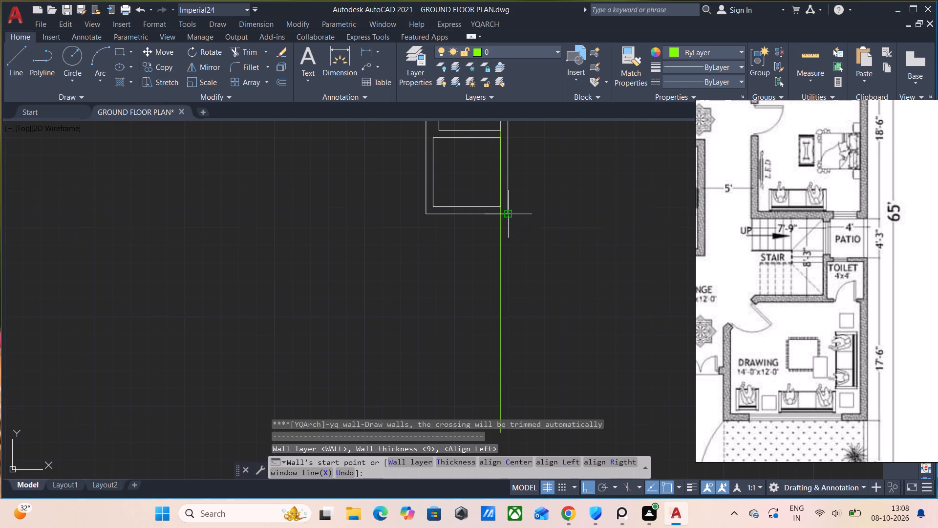
{"action": "left_click", "coordinate": [518, 304]}
{"action": "key", "text": "ctrl+z"}
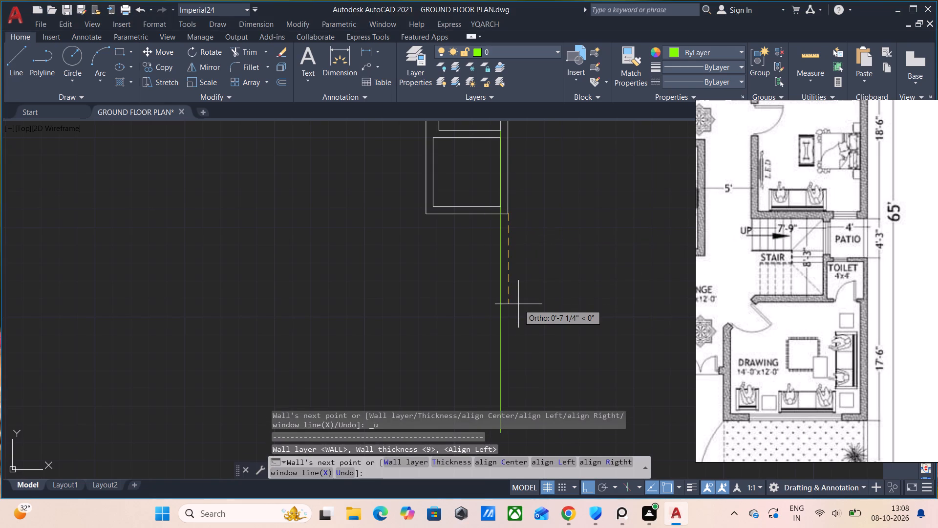
{"action": "type", "text": "12'"}
{"action": "key", "text": "Return"}
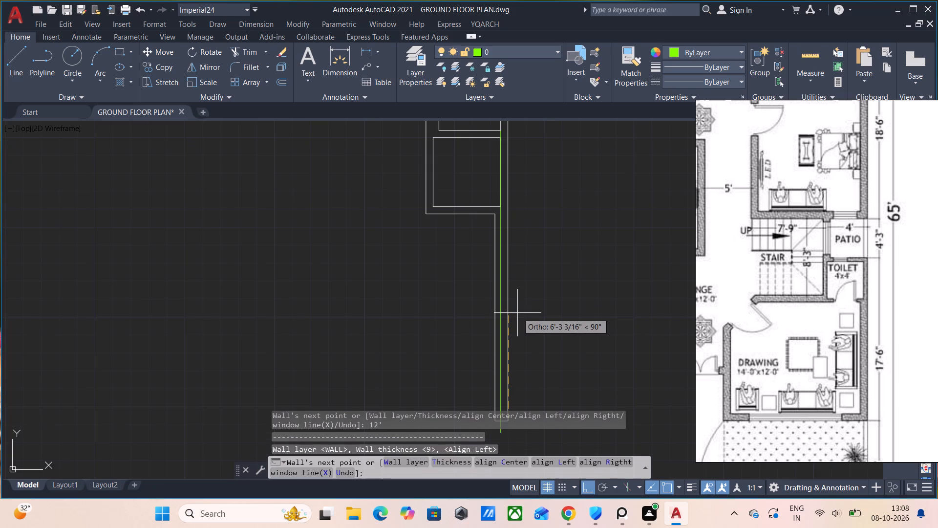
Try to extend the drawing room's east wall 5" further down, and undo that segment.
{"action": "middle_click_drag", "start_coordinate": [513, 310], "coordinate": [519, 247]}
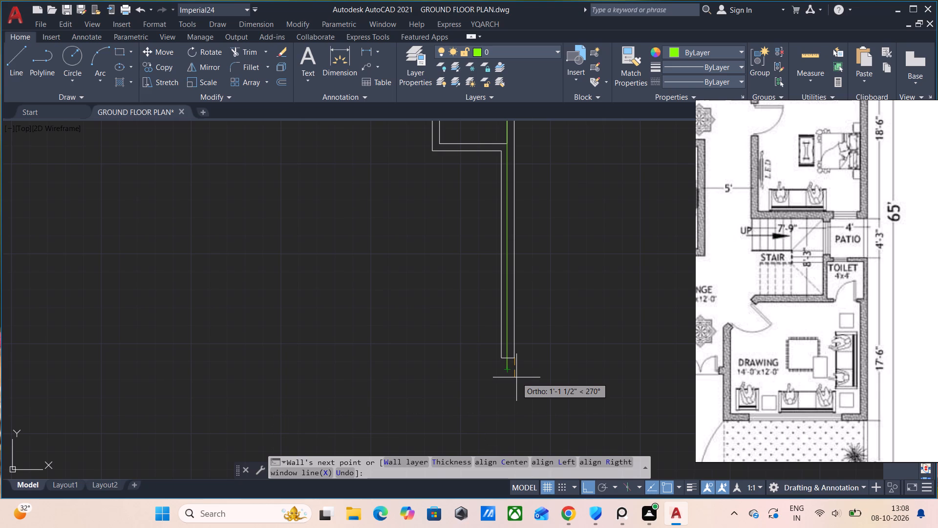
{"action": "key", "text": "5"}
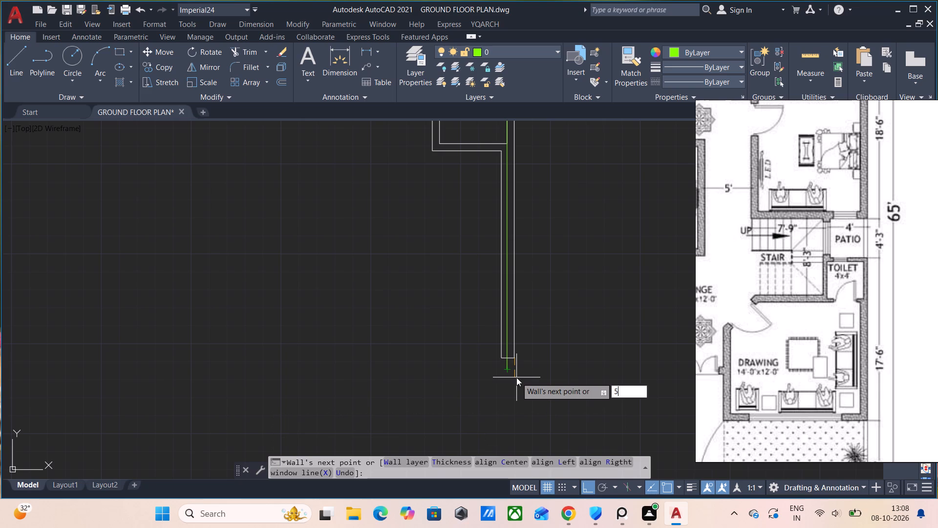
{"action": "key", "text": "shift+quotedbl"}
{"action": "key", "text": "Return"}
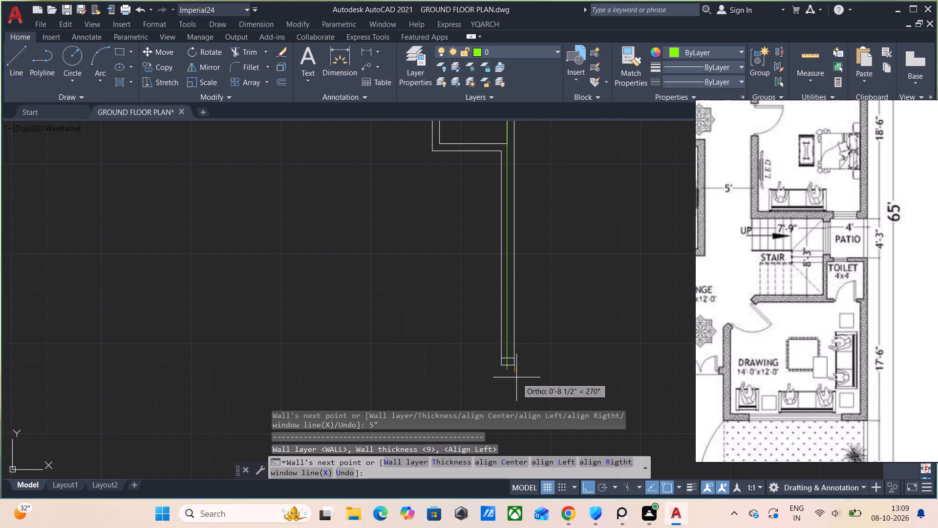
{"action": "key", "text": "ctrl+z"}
Extend the drawing room's east wall 9" further down and finish the wall run.
{"action": "middle_click_drag", "start_coordinate": [518, 384], "coordinate": [553, 288]}
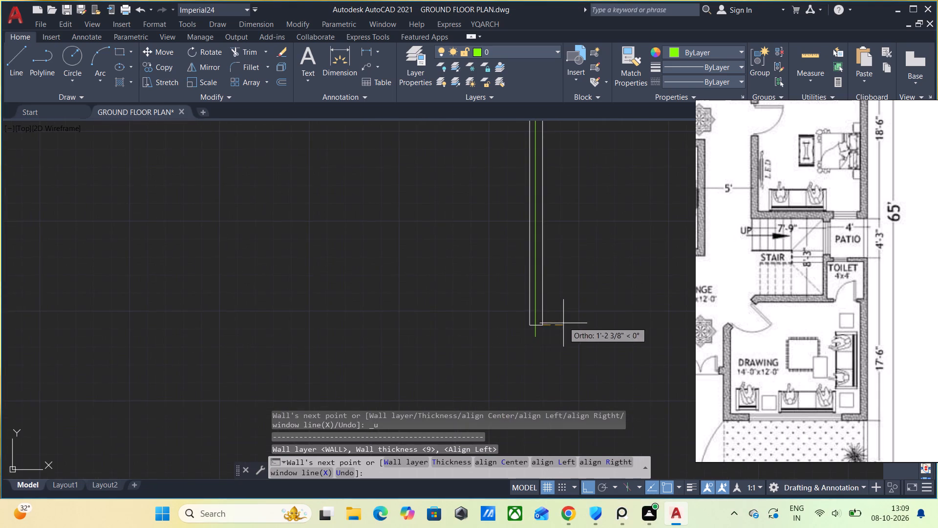
{"action": "type", "text": "9\""}
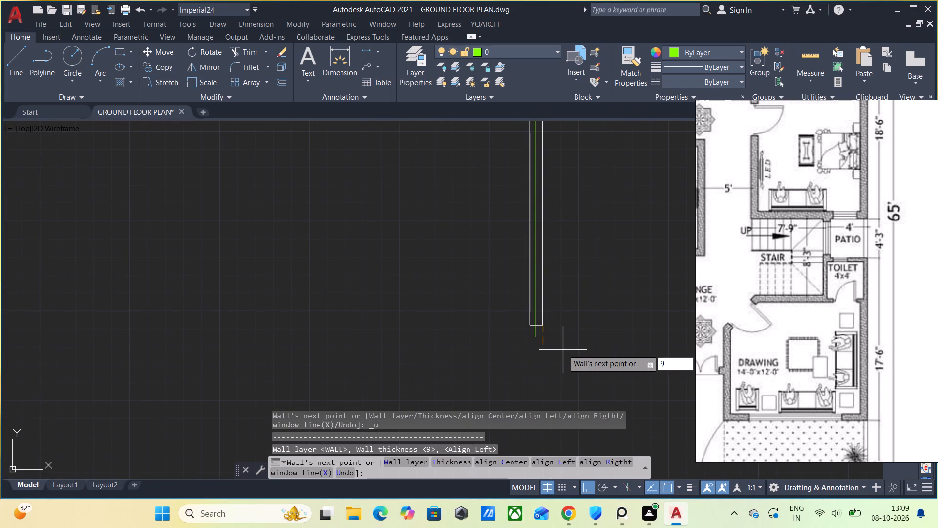
{"action": "key", "text": "Return"}
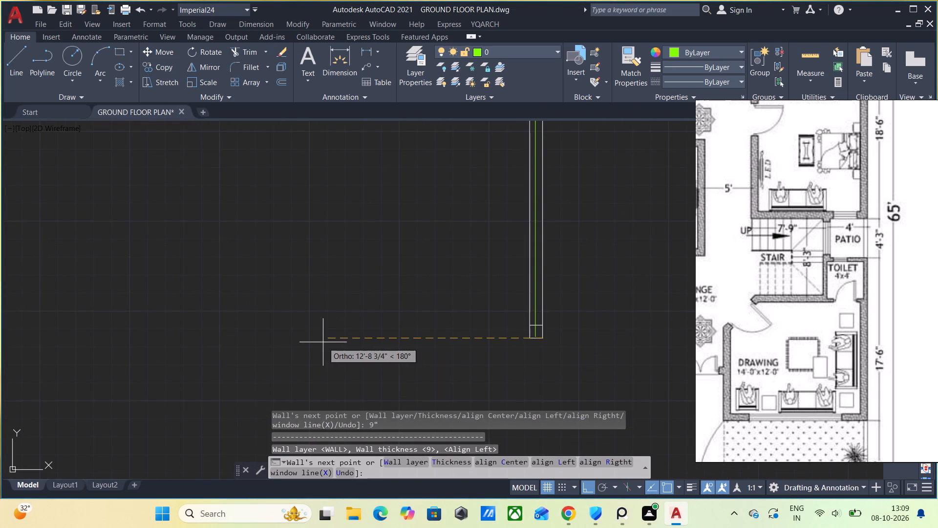
{"action": "key", "text": "Escape"}
Draw the drawing room's 9" thick south wall 14' westward from the east wall's lower inner corner.
{"action": "key", "text": "space"}
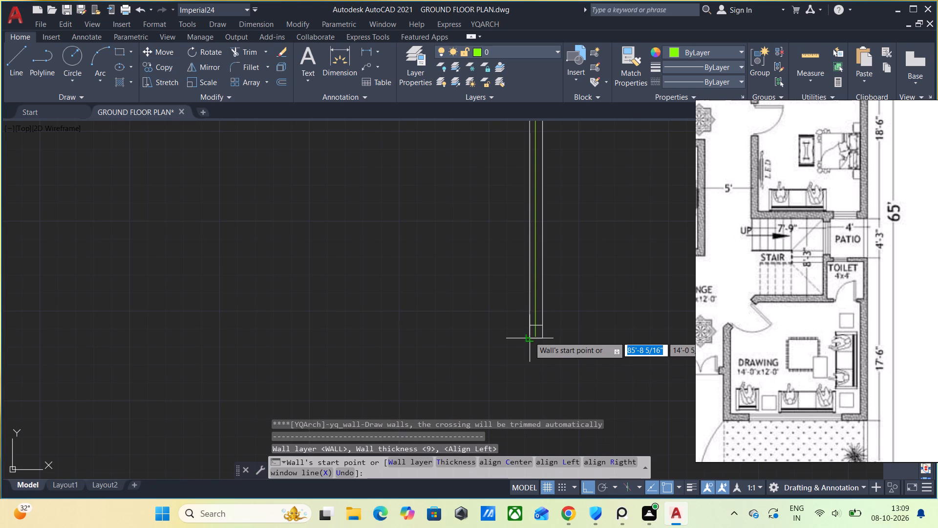
{"action": "left_click", "coordinate": [529, 336]}
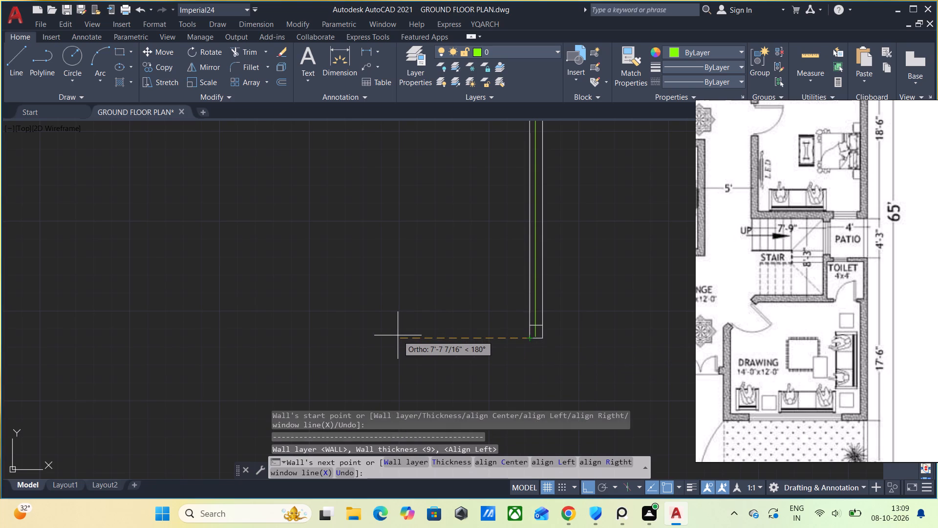
{"action": "type", "text": "14'"}
{"action": "key", "text": "Return"}
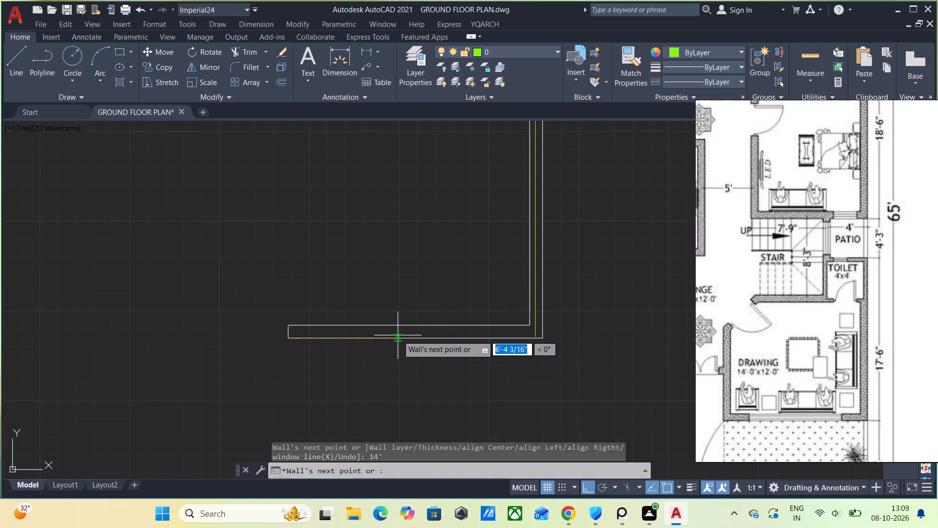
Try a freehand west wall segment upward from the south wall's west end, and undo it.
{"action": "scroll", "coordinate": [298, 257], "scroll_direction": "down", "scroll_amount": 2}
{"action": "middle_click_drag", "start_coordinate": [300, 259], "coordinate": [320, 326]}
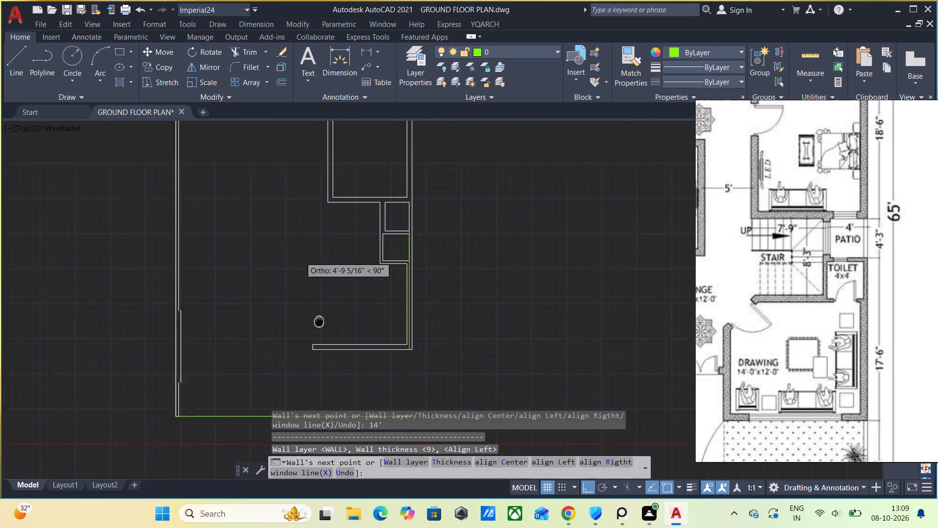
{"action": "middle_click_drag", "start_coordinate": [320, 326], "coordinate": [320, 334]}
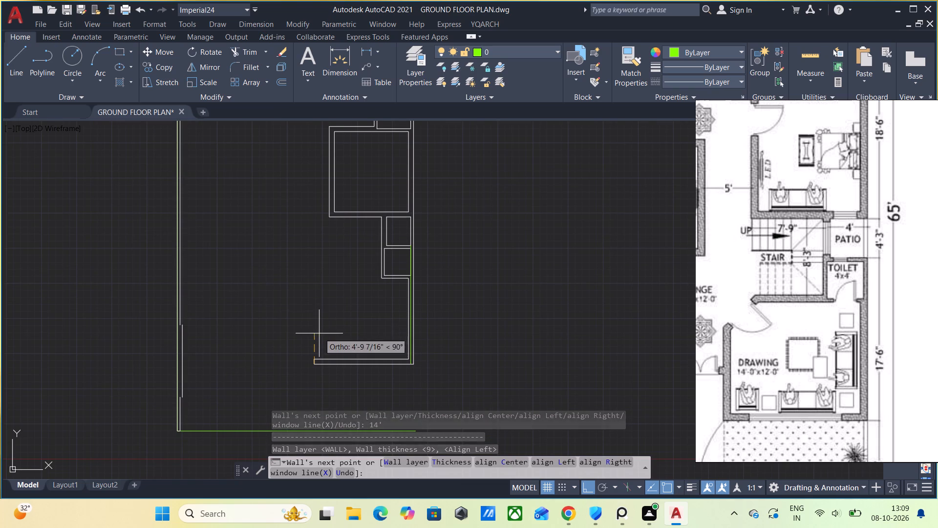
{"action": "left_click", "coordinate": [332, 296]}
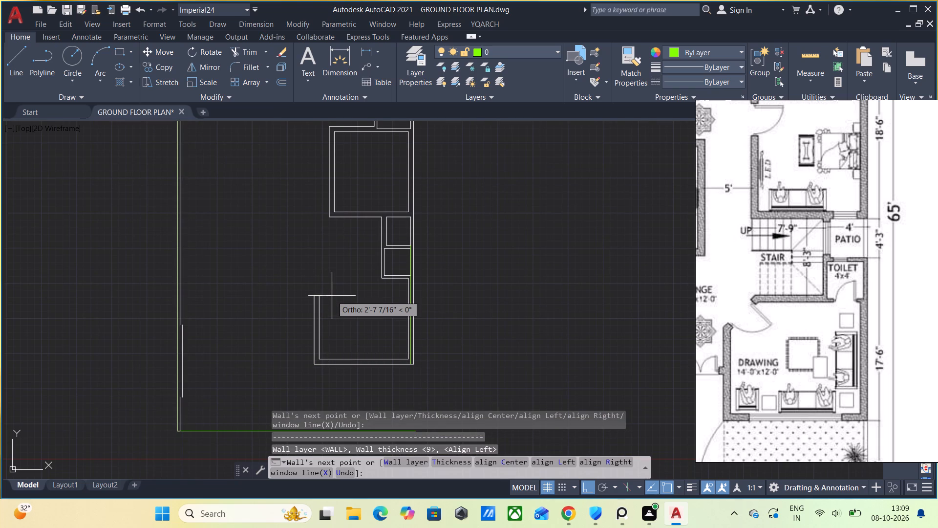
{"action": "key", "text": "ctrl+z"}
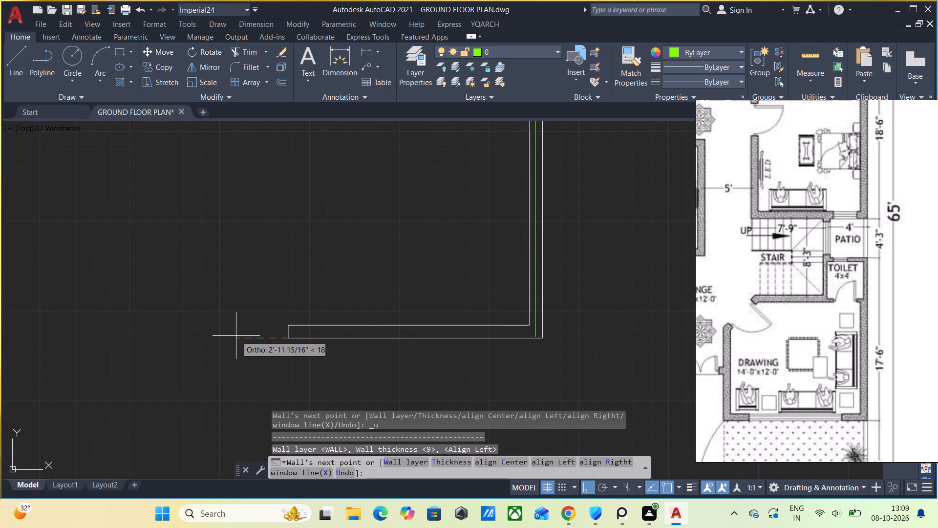
Extend the drawing room's south wall 9" further west and finish the wall run.
{"action": "type", "text": "9\""}
{"action": "key", "text": "Return"}
{"action": "key", "text": "Escape"}
Draw the drawing room's west wall 12' upward from the upper corner of the south wall's west end.
{"action": "key", "text": "space"}
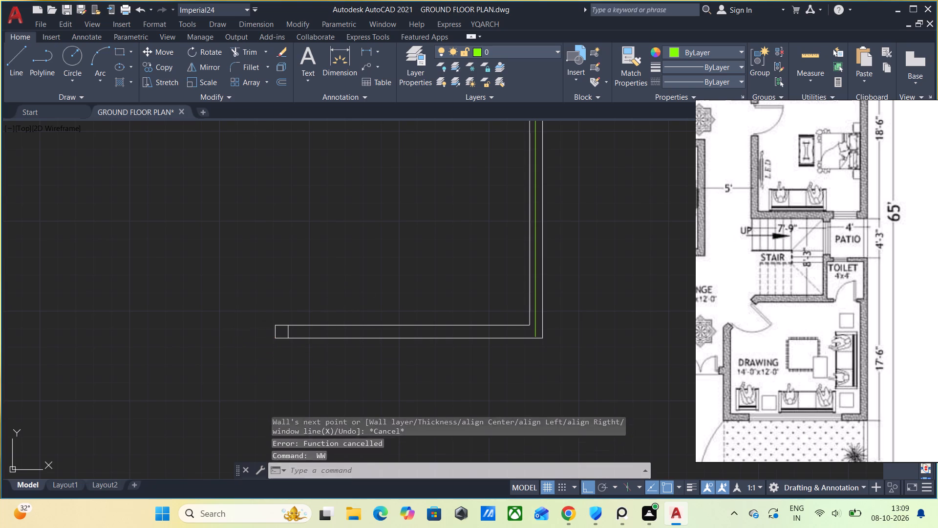
{"action": "left_click", "coordinate": [276, 324]}
{"action": "middle_click_drag", "start_coordinate": [290, 243], "coordinate": [268, 363]}
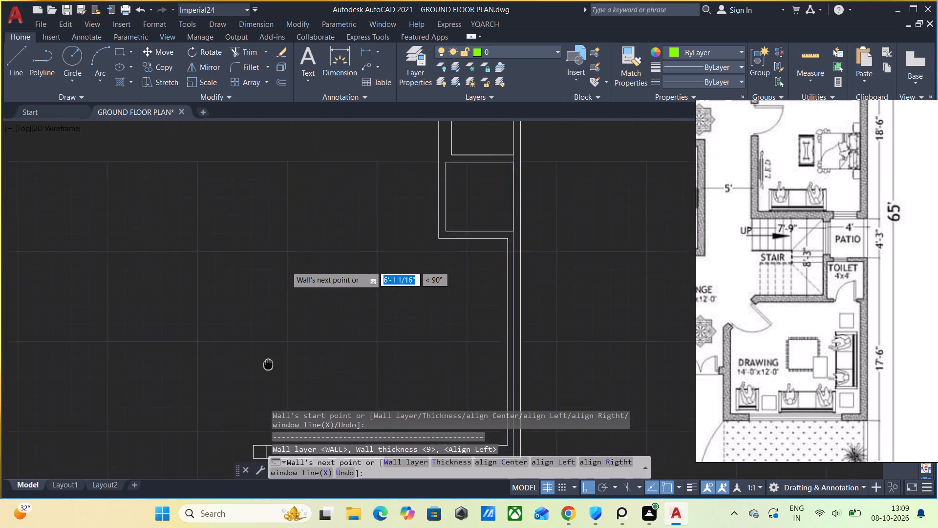
{"action": "middle_click_drag", "start_coordinate": [268, 363], "coordinate": [266, 376]}
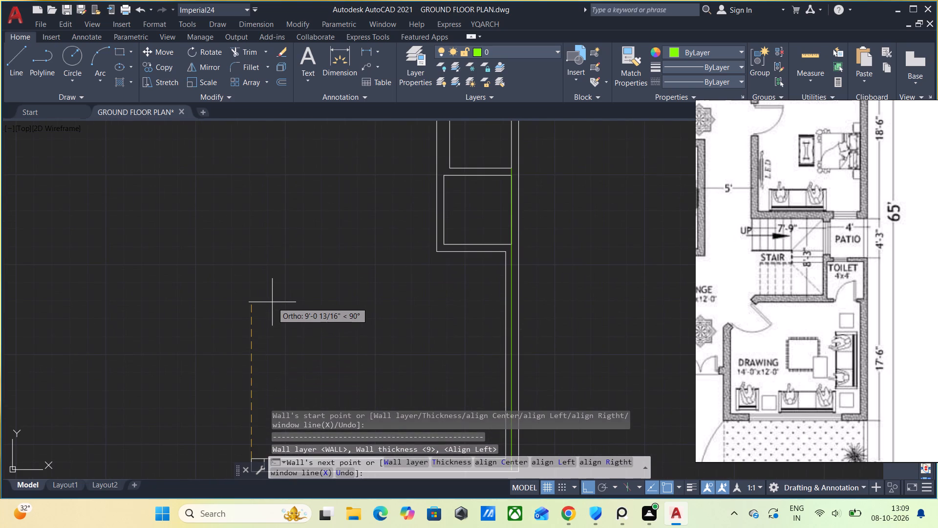
{"action": "type", "text": "12'"}
{"action": "key", "text": "Return"}
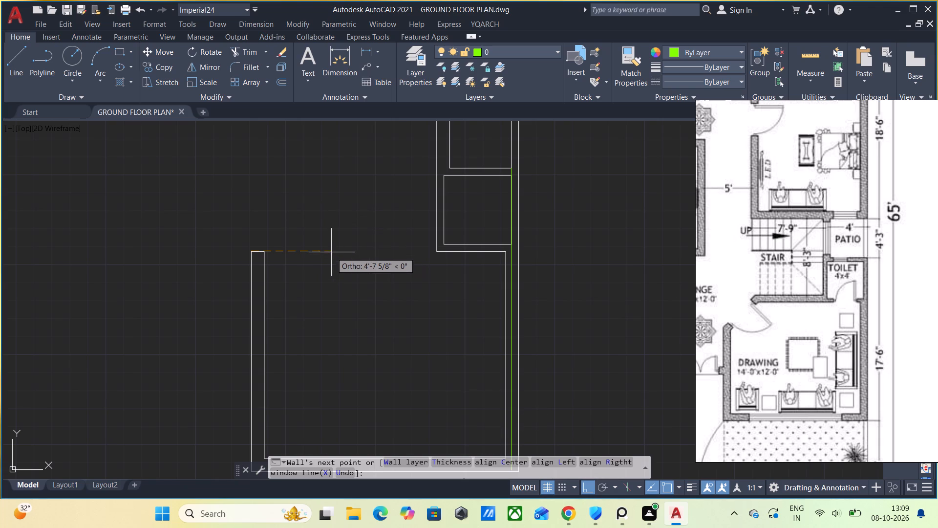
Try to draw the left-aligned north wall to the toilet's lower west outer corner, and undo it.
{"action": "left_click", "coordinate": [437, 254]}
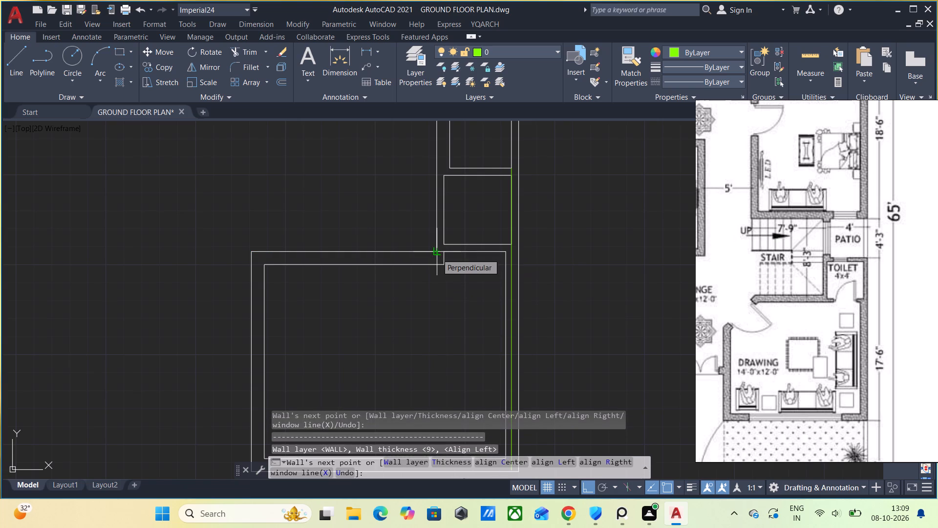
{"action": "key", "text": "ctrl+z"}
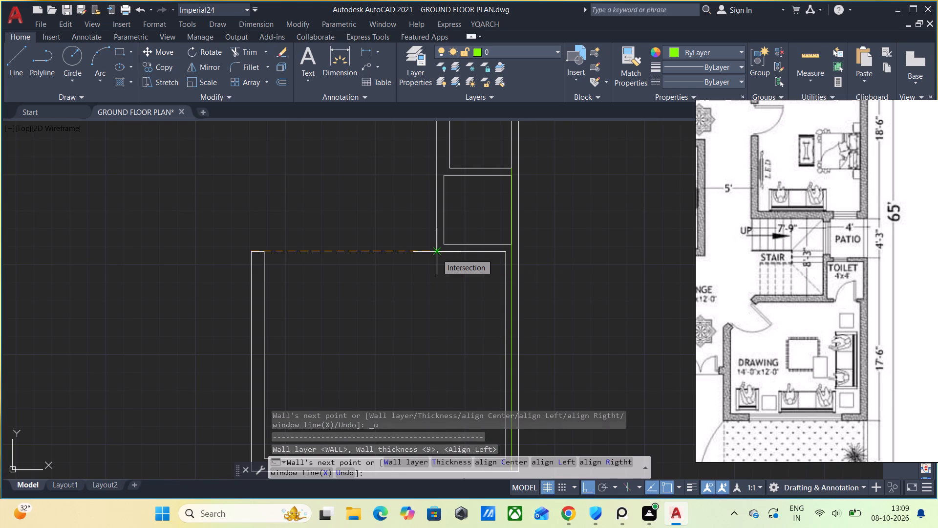
Switch the wall alignment to right and draw the drawing room's north wall to the toilet's lower west outer corner.
{"action": "left_click", "coordinate": [617, 460]}
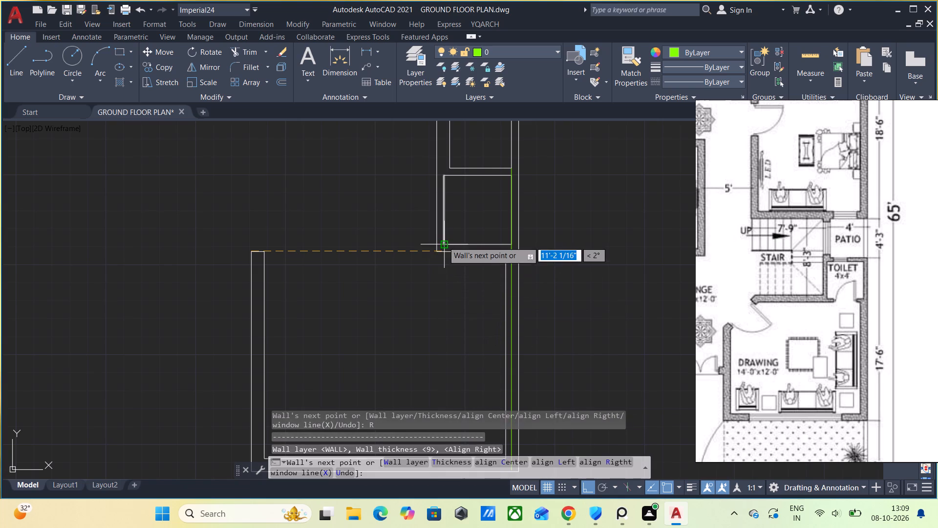
{"action": "left_click", "coordinate": [435, 250]}
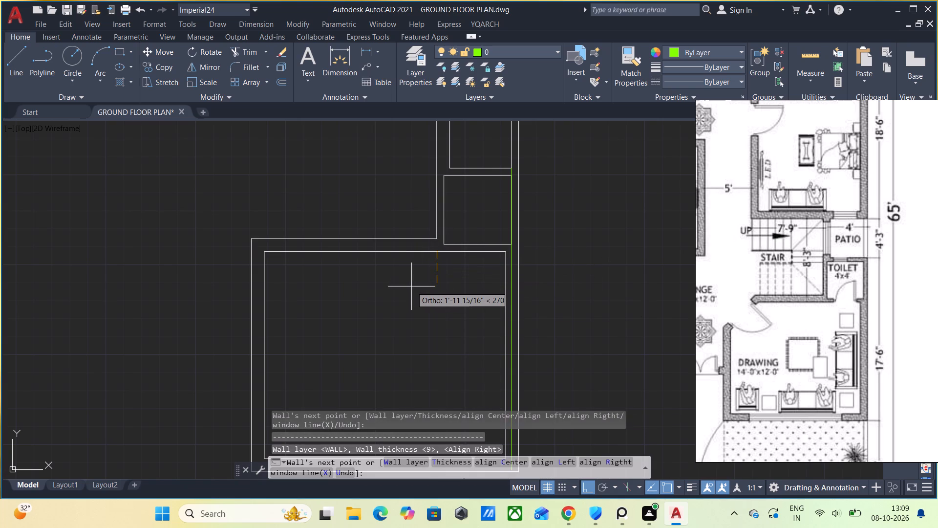
{"action": "key", "text": "Escape"}
Measure the drawing room's interior width and height with the quick measuring tool.
{"action": "middle_click_drag", "start_coordinate": [418, 318], "coordinate": [426, 265]}
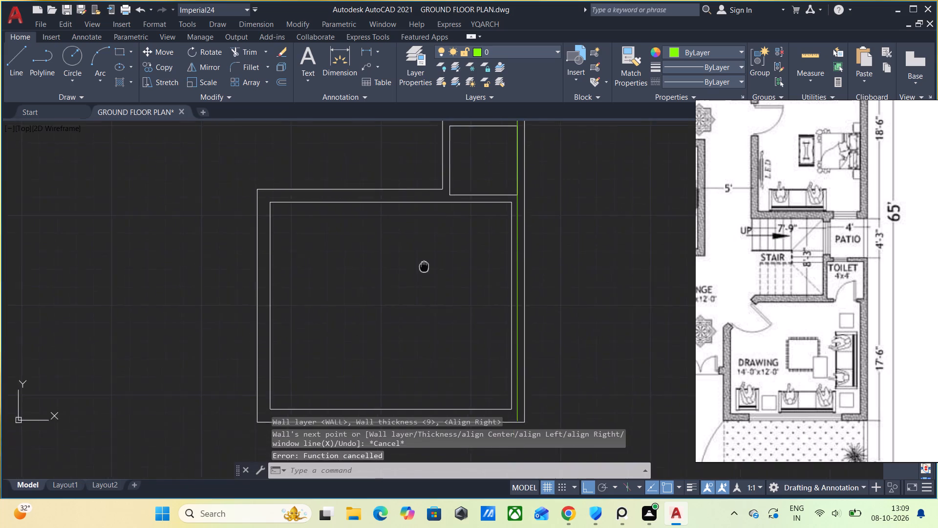
{"action": "middle_click_drag", "start_coordinate": [426, 265], "coordinate": [431, 241]}
{"action": "left_click", "coordinate": [799, 59]}
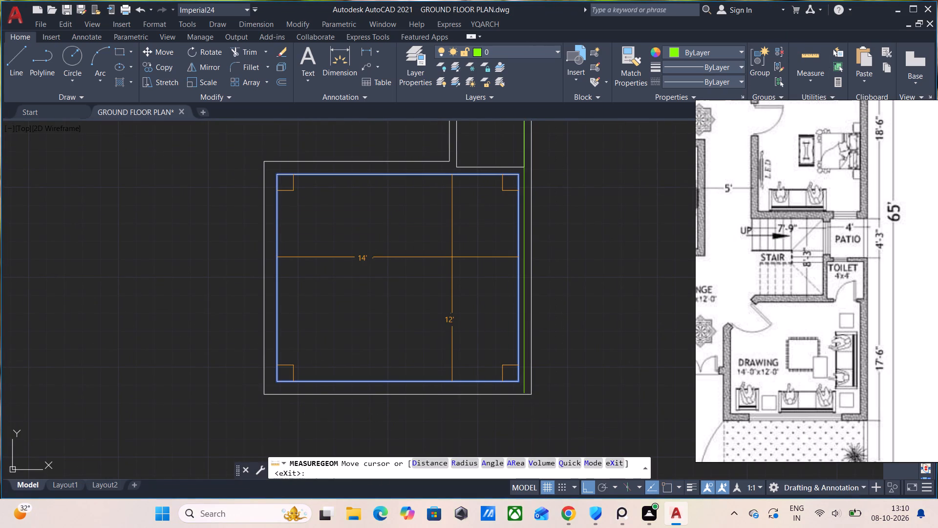
{"action": "key", "text": "Escape"}
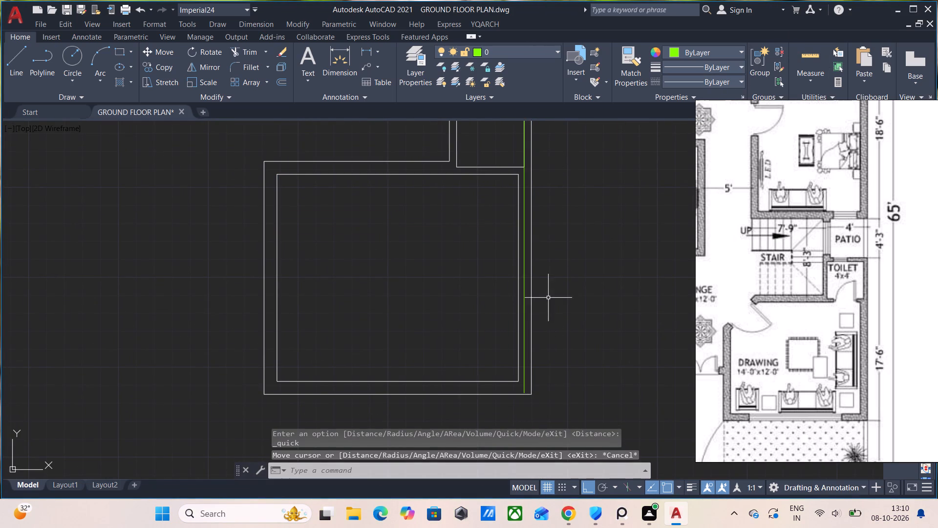
Delete the green vertical guide line inside the drawing room's east wall.
{"action": "left_click", "coordinate": [524, 298]}
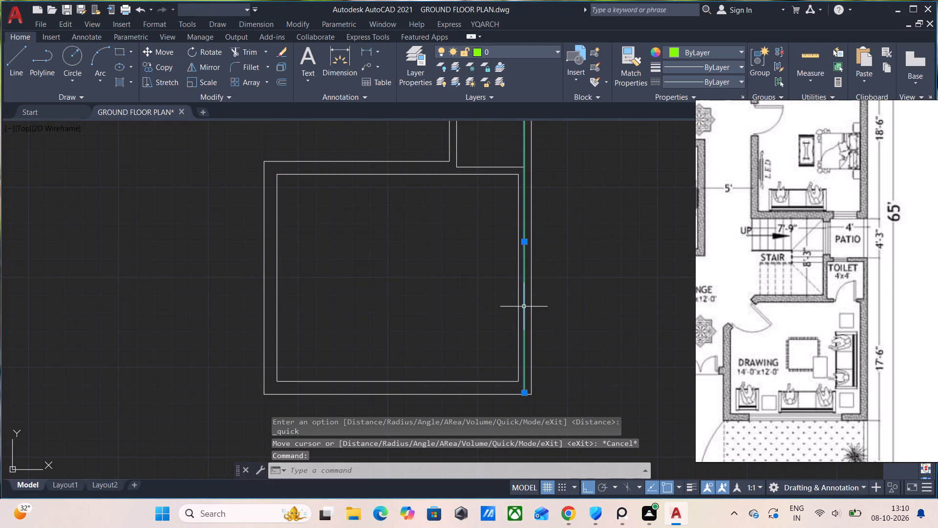
{"action": "key", "text": "Delete"}
Save the ground floor plan drawing.
{"action": "scroll", "coordinate": [530, 302], "scroll_direction": "down", "scroll_amount": 2}
{"action": "middle_click_drag", "start_coordinate": [476, 264], "coordinate": [467, 397]}
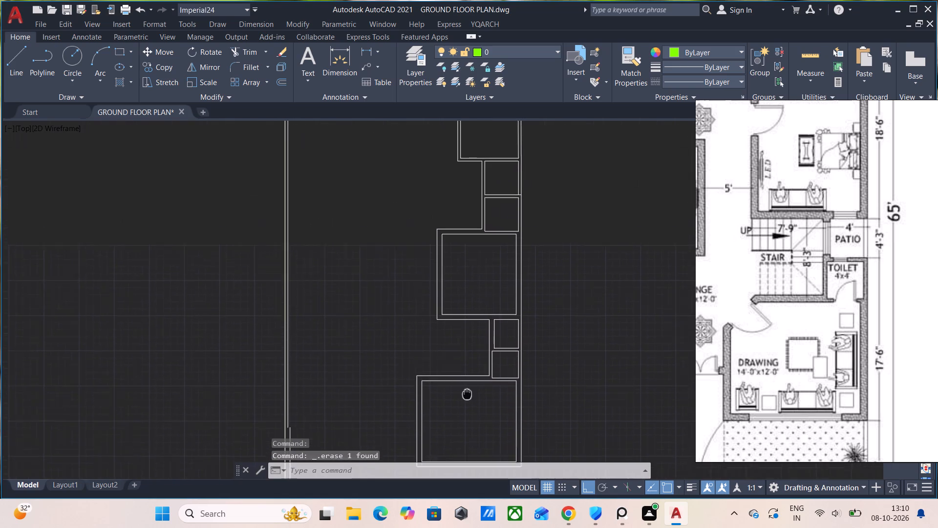
{"action": "middle_click_drag", "start_coordinate": [467, 397], "coordinate": [468, 425]}
{"action": "scroll", "coordinate": [474, 376], "scroll_direction": "down", "scroll_amount": 1}
{"action": "scroll", "coordinate": [474, 357], "scroll_direction": "up", "scroll_amount": 1}
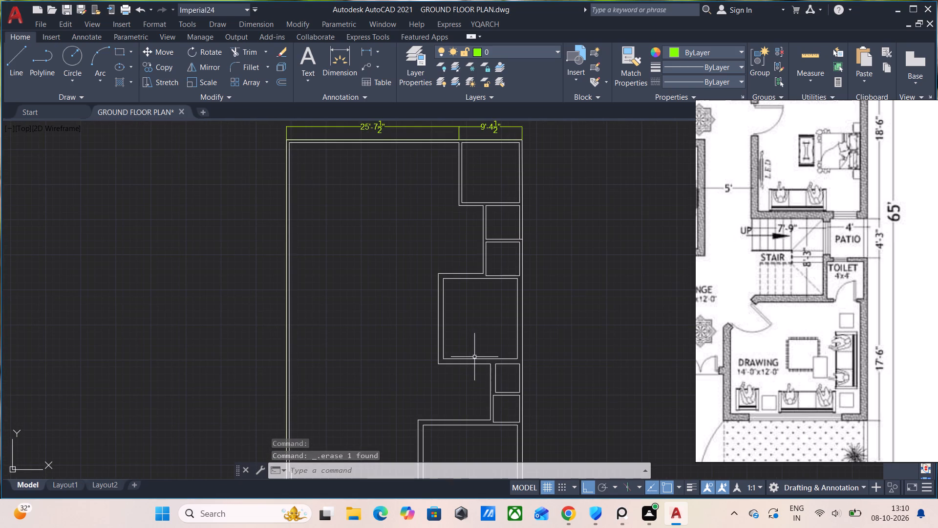
{"action": "key", "text": "ctrl+s"}
Reframe the reference plan in PureRef down to the porch, lawn and plan title, and save the reference board.
{"action": "scroll", "coordinate": [795, 313], "scroll_direction": "down", "scroll_amount": 2}
{"action": "middle_click_drag", "start_coordinate": [813, 369], "coordinate": [898, 387]}
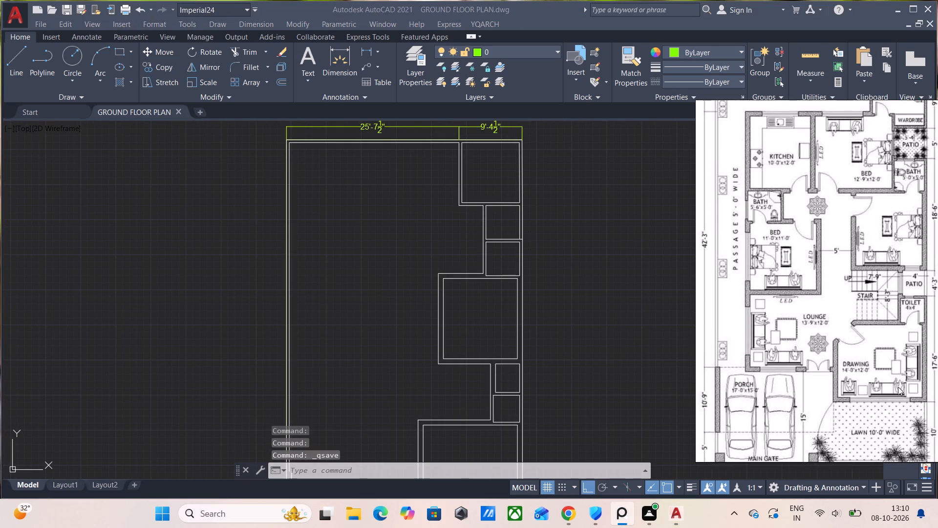
{"action": "middle_click_drag", "start_coordinate": [898, 387], "coordinate": [874, 335]}
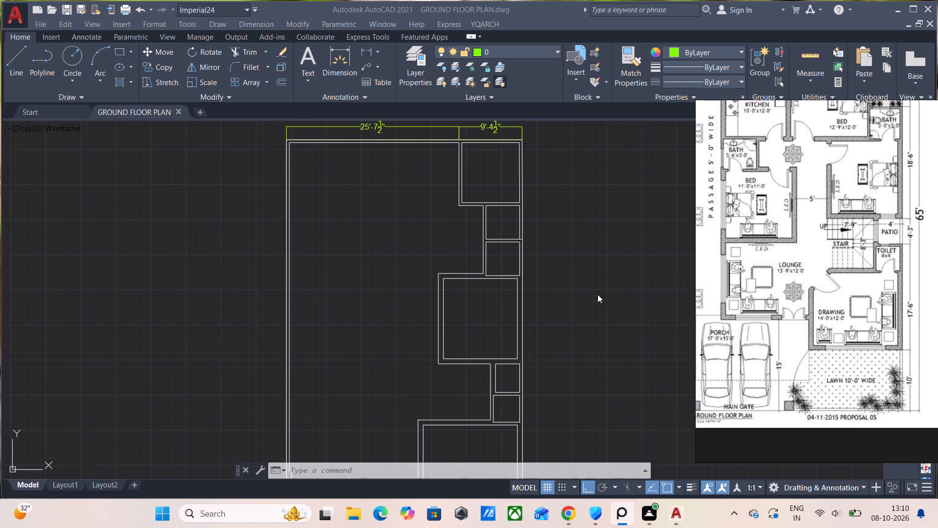
{"action": "scroll", "coordinate": [597, 294], "scroll_direction": "up", "scroll_amount": 1}
{"action": "key", "text": "ctrl+s"}
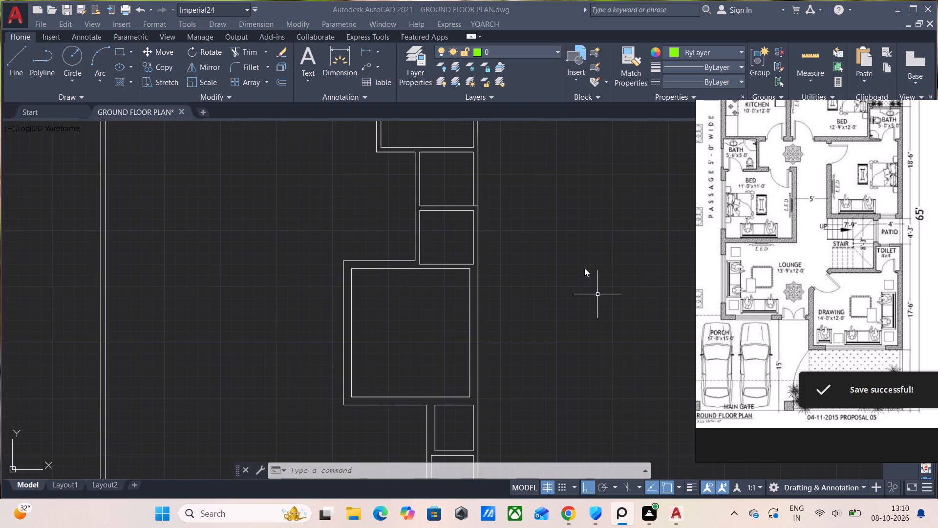
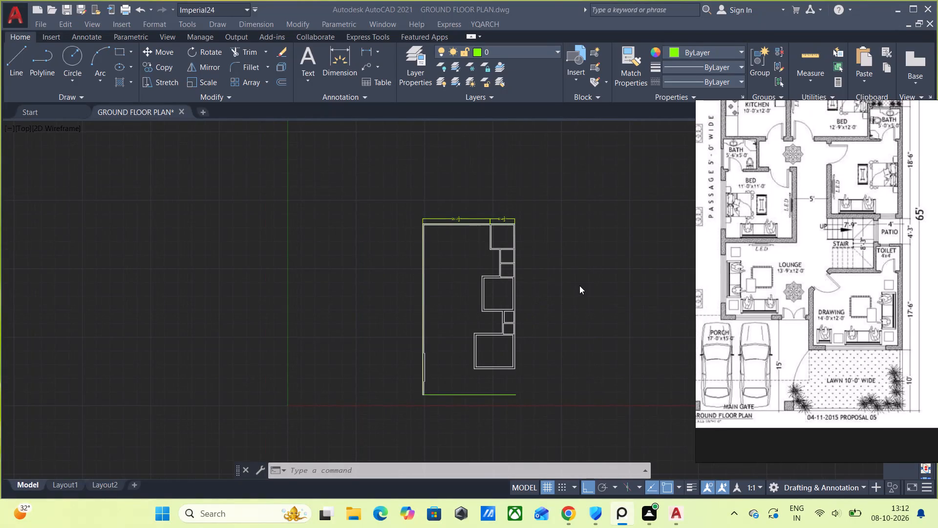
Save the PureRef reference board with the floor plan image again.
{"action": "key", "text": "ctrl+s"}
{"action": "key", "text": "ctrl+s"}
{"action": "key", "text": "ctrl+s"}
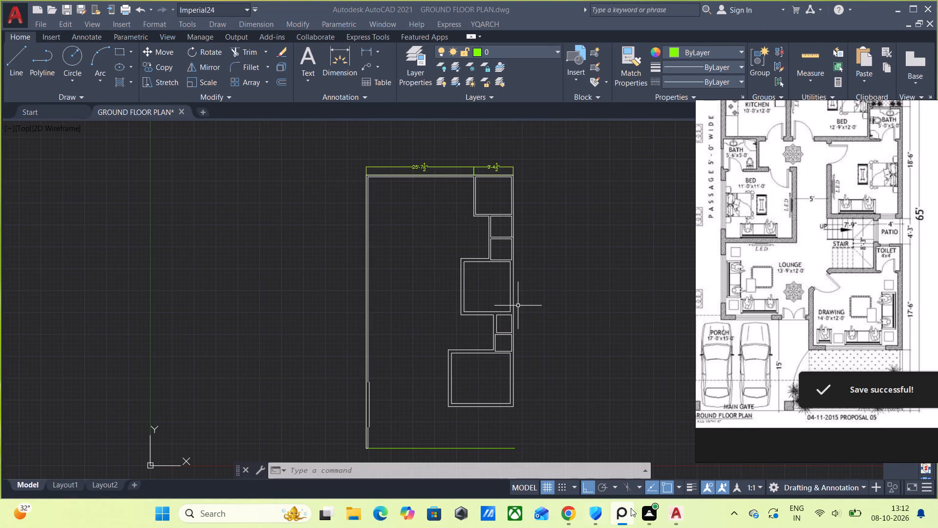
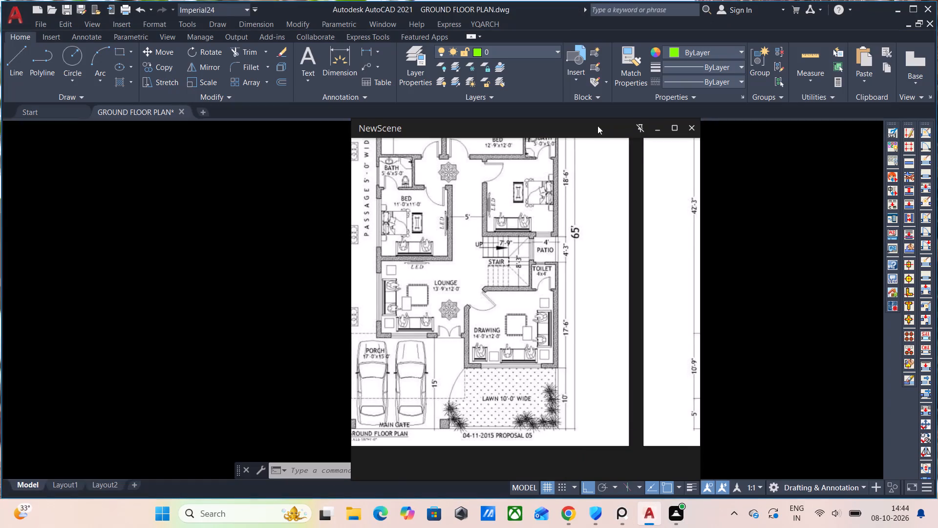
Move the reference image clear of the drawing and examine the drawing room and lawn dimensions on it.
{"action": "right_click_drag", "start_coordinate": [575, 265], "coordinate": [801, 266]}
{"action": "scroll", "coordinate": [765, 256], "scroll_direction": "up", "scroll_amount": 2}
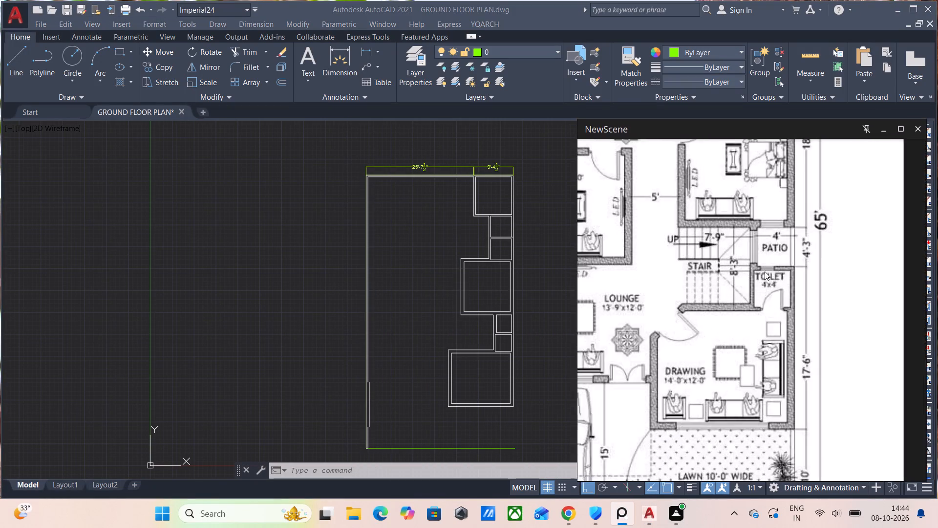
{"action": "scroll", "coordinate": [761, 298], "scroll_direction": "down", "scroll_amount": 3}
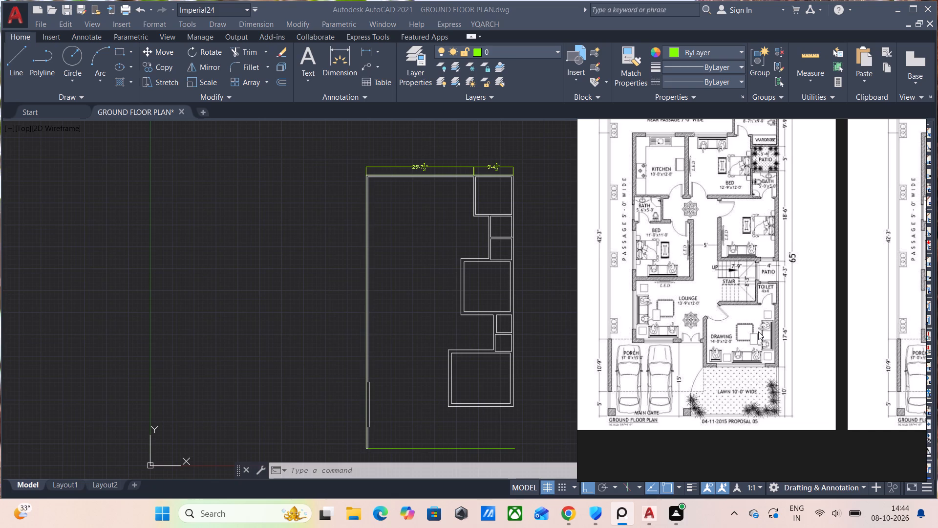
{"action": "scroll", "coordinate": [729, 220], "scroll_direction": "up", "scroll_amount": 1}
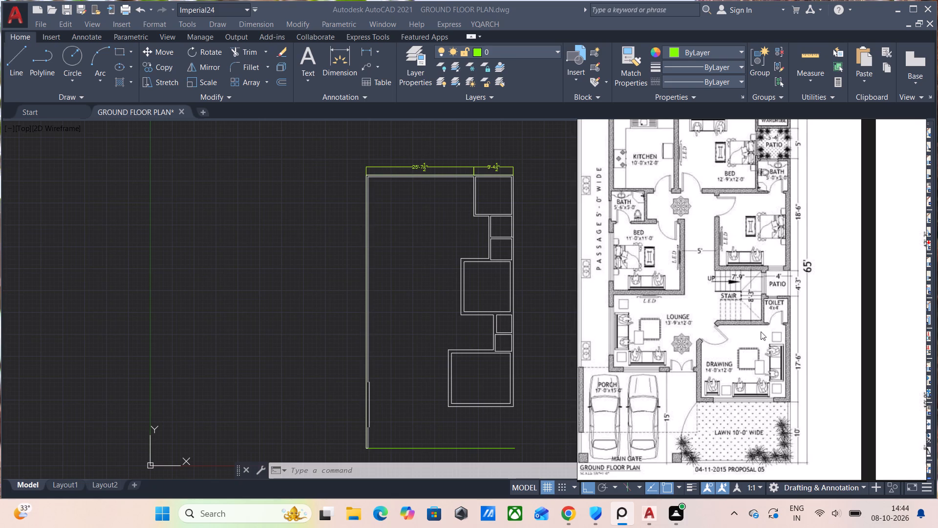
{"action": "middle_click_drag", "start_coordinate": [764, 332], "coordinate": [781, 268]}
{"action": "scroll", "coordinate": [767, 420], "scroll_direction": "up", "scroll_amount": 1}
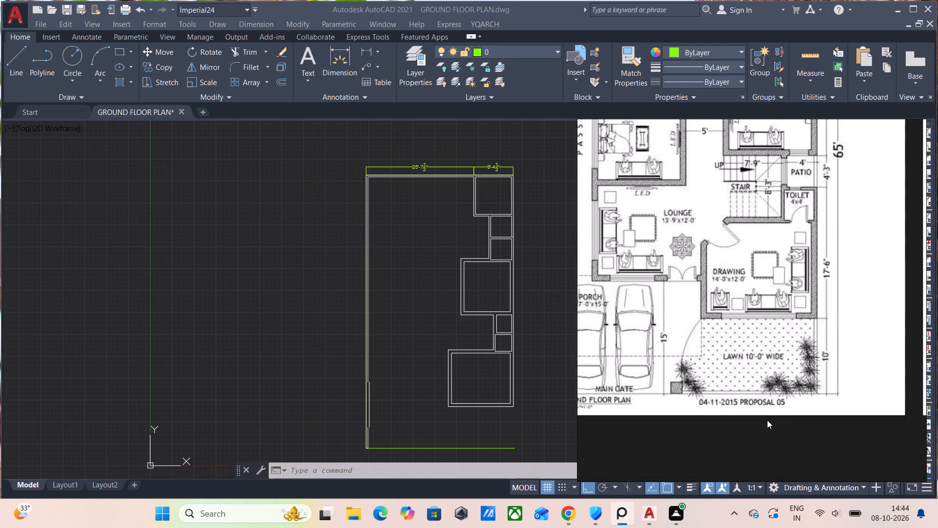
{"action": "scroll", "coordinate": [767, 420], "scroll_direction": "up", "scroll_amount": 2}
{"action": "scroll", "coordinate": [792, 354], "scroll_direction": "up", "scroll_amount": 1}
{"action": "middle_click_drag", "start_coordinate": [827, 317], "coordinate": [847, 367]}
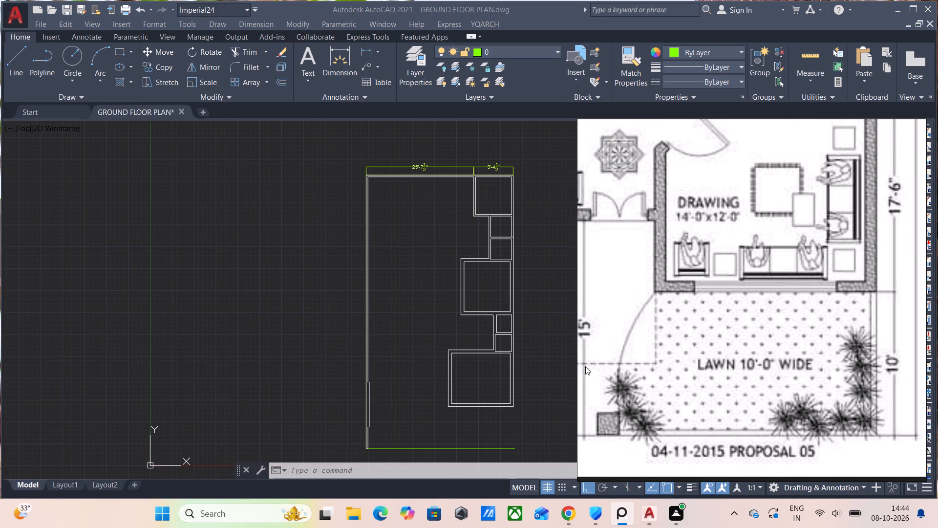
{"action": "middle_click_drag", "start_coordinate": [492, 410], "coordinate": [450, 388]}
{"action": "middle_click_drag", "start_coordinate": [530, 389], "coordinate": [495, 356]}
{"action": "scroll", "coordinate": [503, 360], "scroll_direction": "up", "scroll_amount": 1}
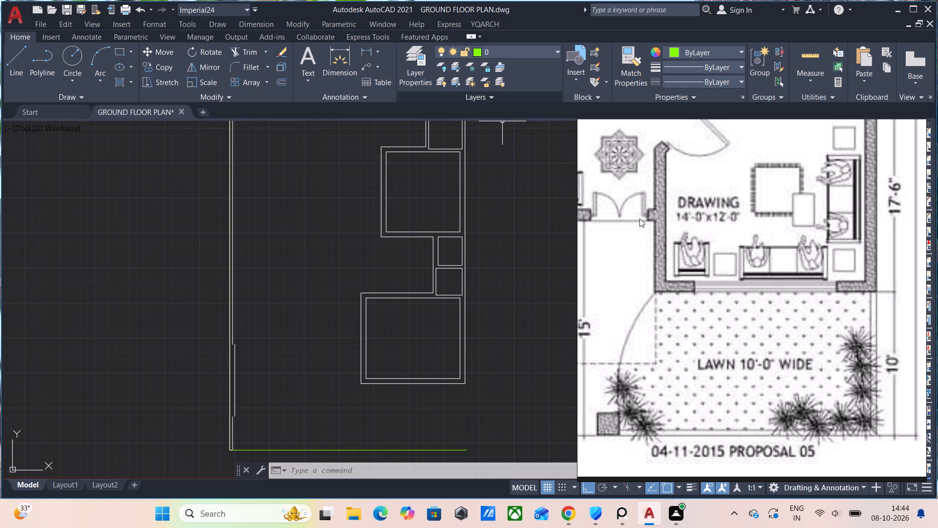
{"action": "scroll", "coordinate": [767, 350], "scroll_direction": "down", "scroll_amount": 2}
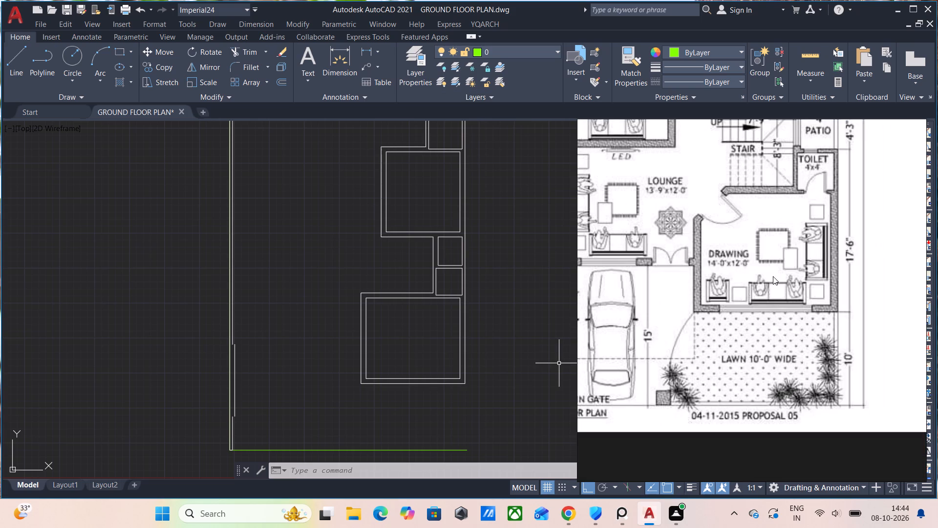
{"action": "middle_click_drag", "start_coordinate": [781, 294], "coordinate": [762, 297]}
{"action": "middle_click_drag", "start_coordinate": [766, 246], "coordinate": [766, 237]}
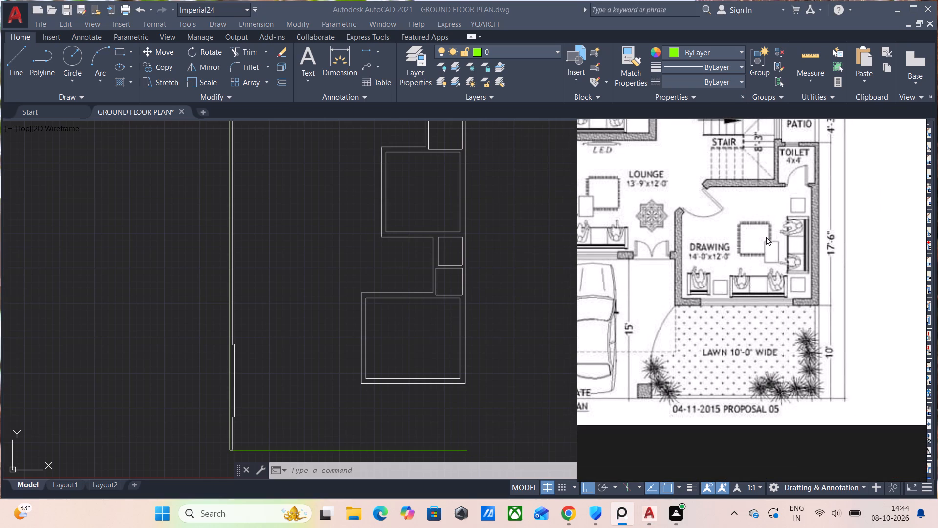
{"action": "middle_click_drag", "start_coordinate": [776, 336], "coordinate": [777, 278]}
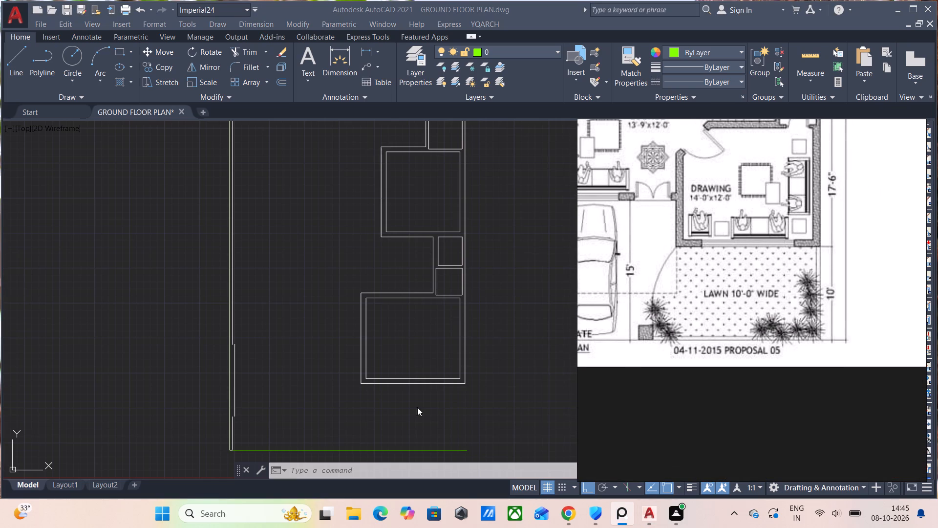
Start a YQArch wall with thickness 5 from the drawing room's lower-right outer corner.
{"action": "scroll", "coordinate": [459, 438], "scroll_direction": "up", "scroll_amount": 1}
{"action": "middle_click_drag", "start_coordinate": [482, 400], "coordinate": [475, 328]}
{"action": "middle_click_drag", "start_coordinate": [480, 369], "coordinate": [478, 332]}
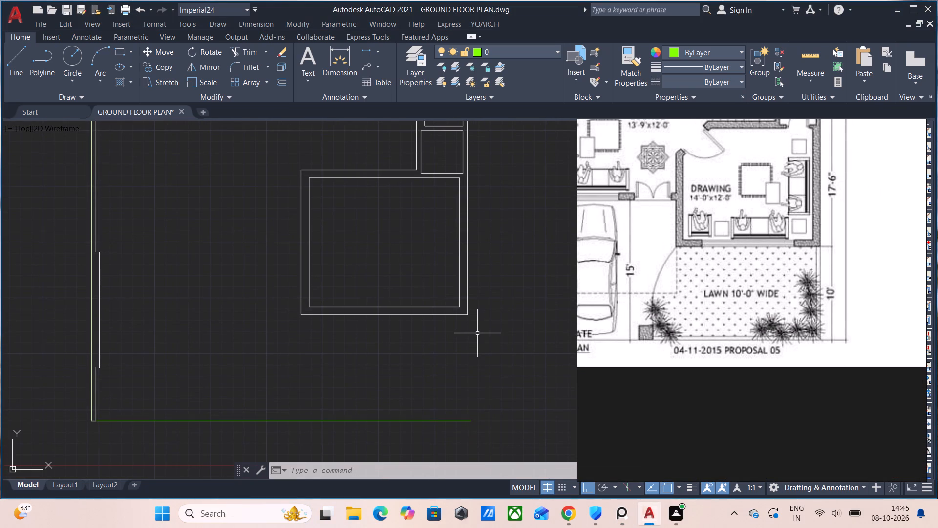
{"action": "type", "text": "WW"}
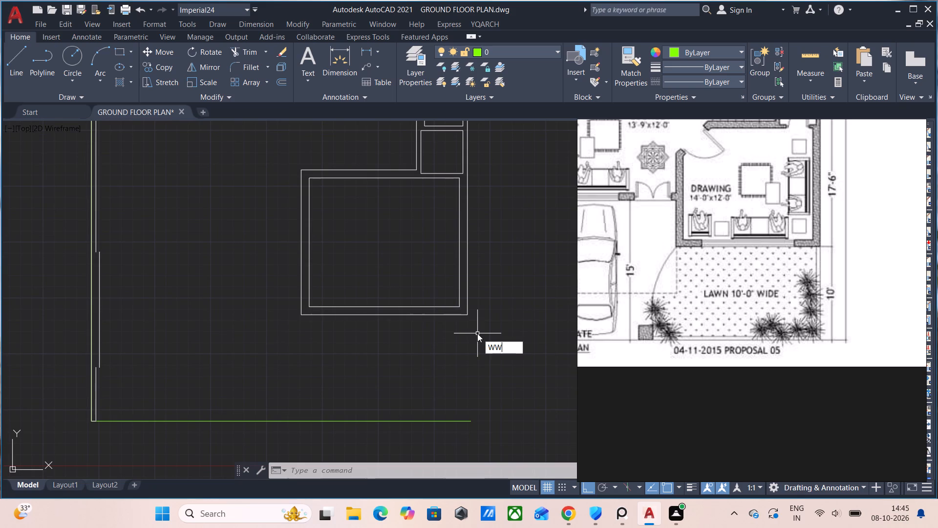
{"action": "key", "text": "Return"}
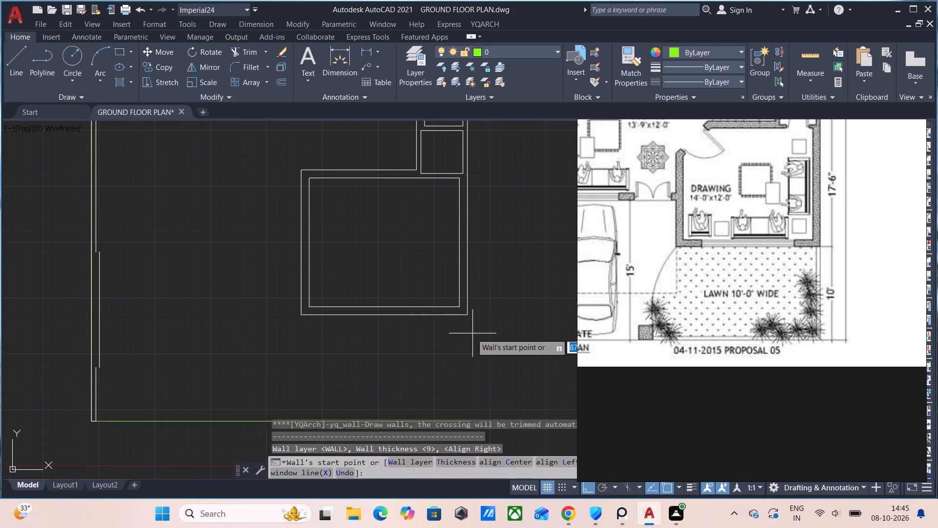
{"action": "left_click", "coordinate": [462, 459]}
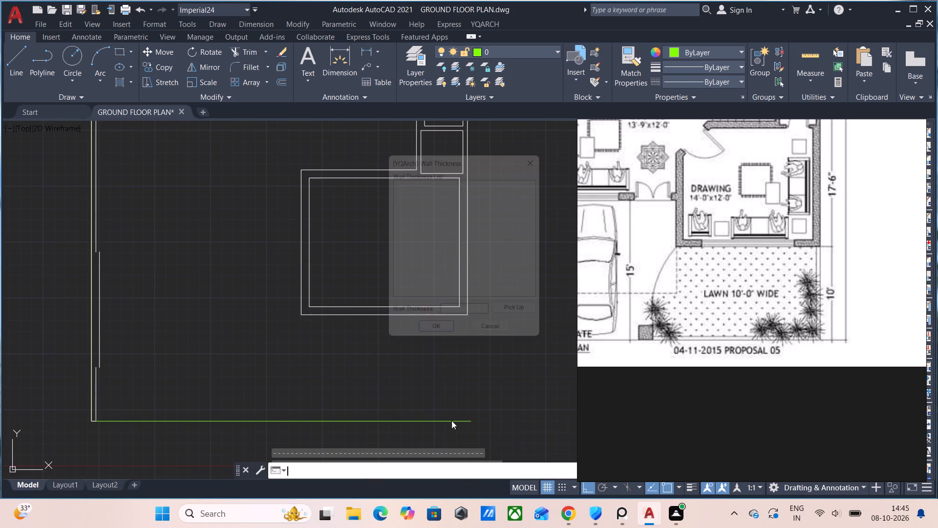
{"action": "left_click", "coordinate": [470, 317]}
{"action": "key", "text": "BackSpace"}
{"action": "key", "text": "5"}
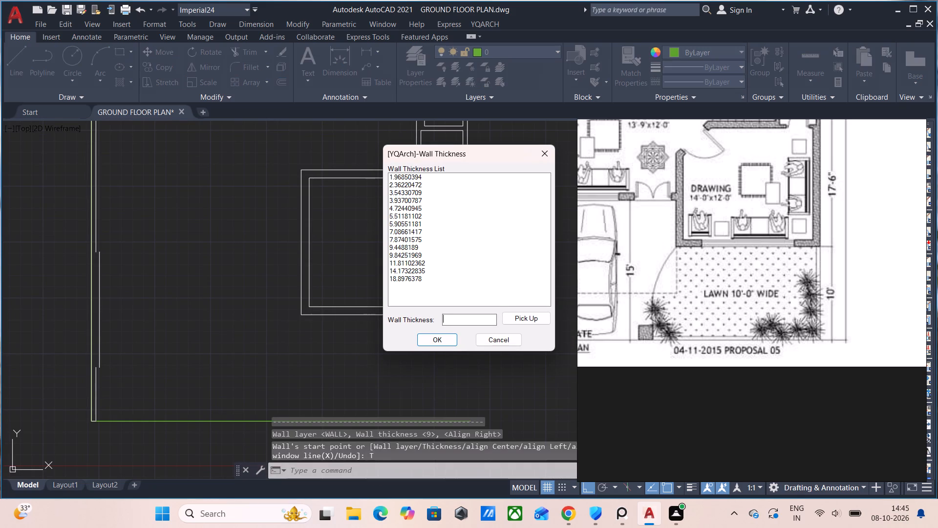
{"action": "left_click", "coordinate": [440, 343]}
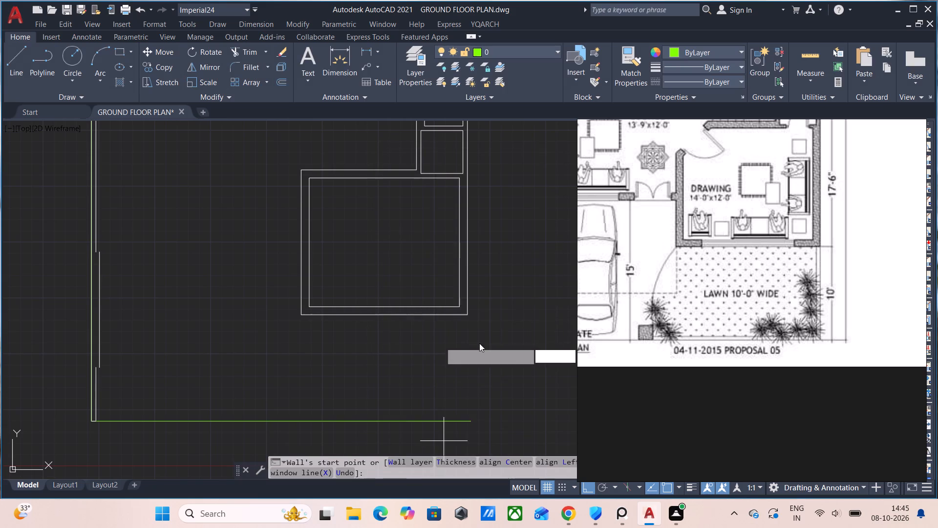
{"action": "left_click", "coordinate": [465, 316]}
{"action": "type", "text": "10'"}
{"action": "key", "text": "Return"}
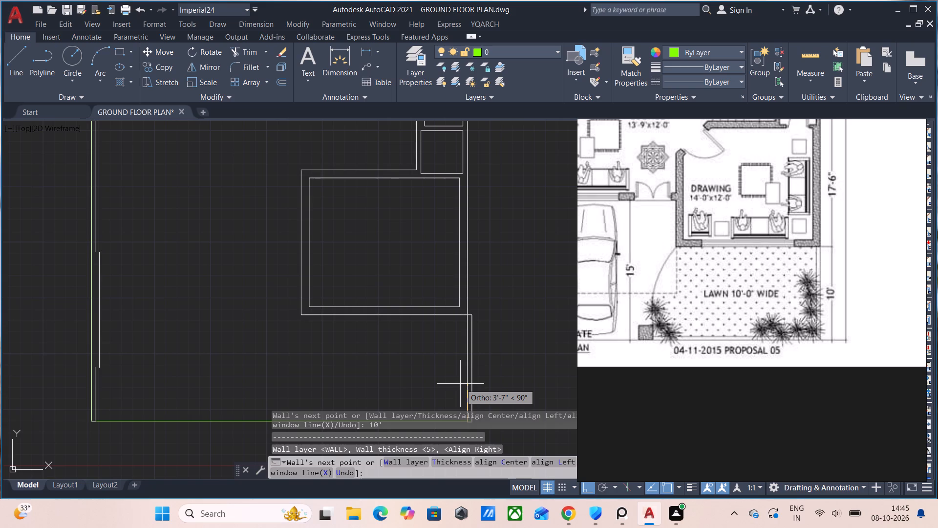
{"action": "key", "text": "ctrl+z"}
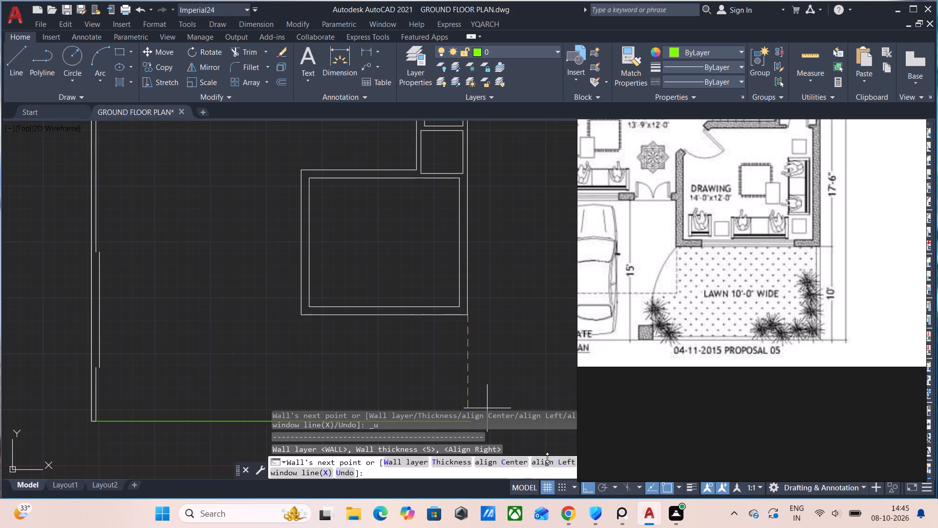
Draw the lawn's side wall 10' toward the front of the plot with left alignment.
{"action": "left_click", "coordinate": [548, 465]}
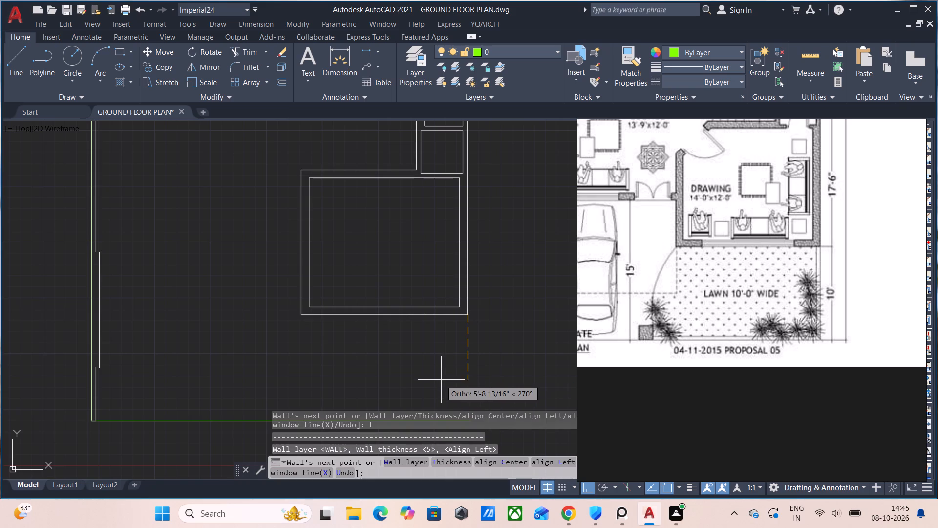
{"action": "type", "text": "10'"}
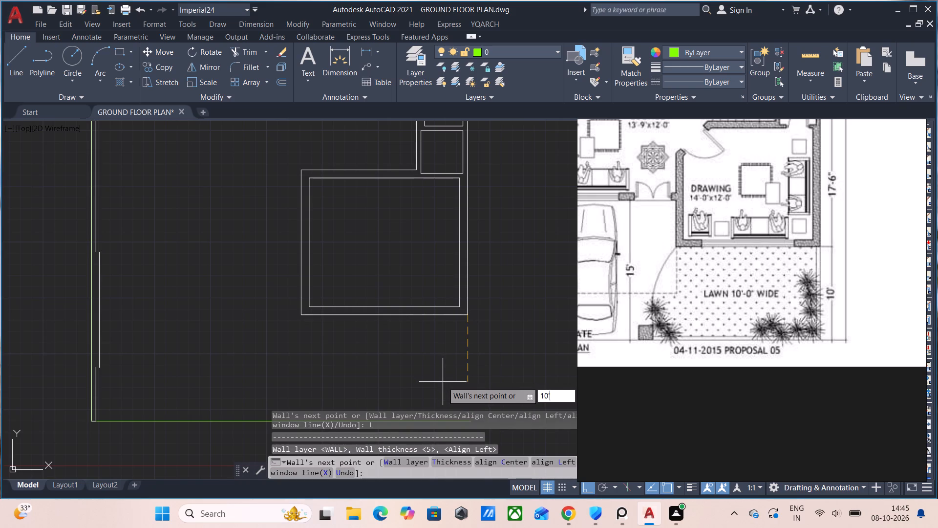
{"action": "key", "text": "Return"}
{"action": "middle_click_drag", "start_coordinate": [445, 371], "coordinate": [445, 371]}
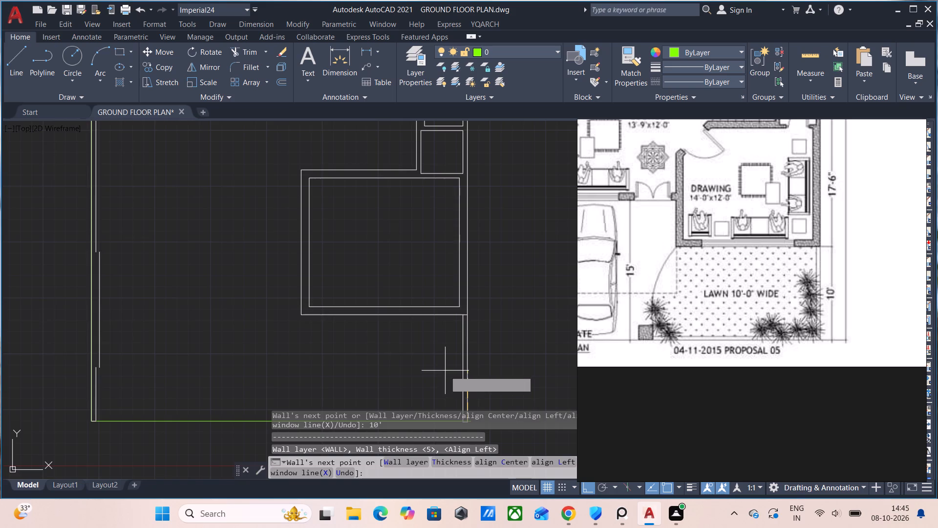
{"action": "middle_click_drag", "start_coordinate": [445, 371], "coordinate": [419, 291]}
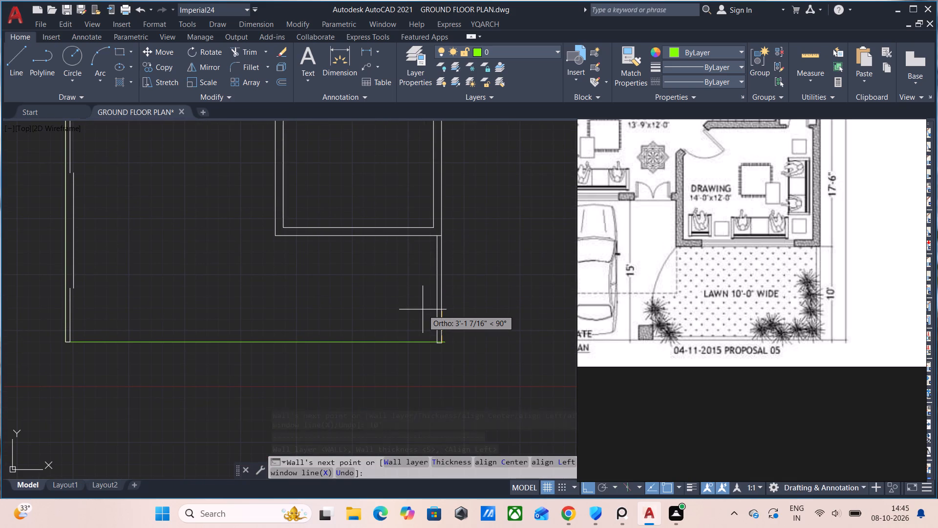
{"action": "key", "text": "Escape"}
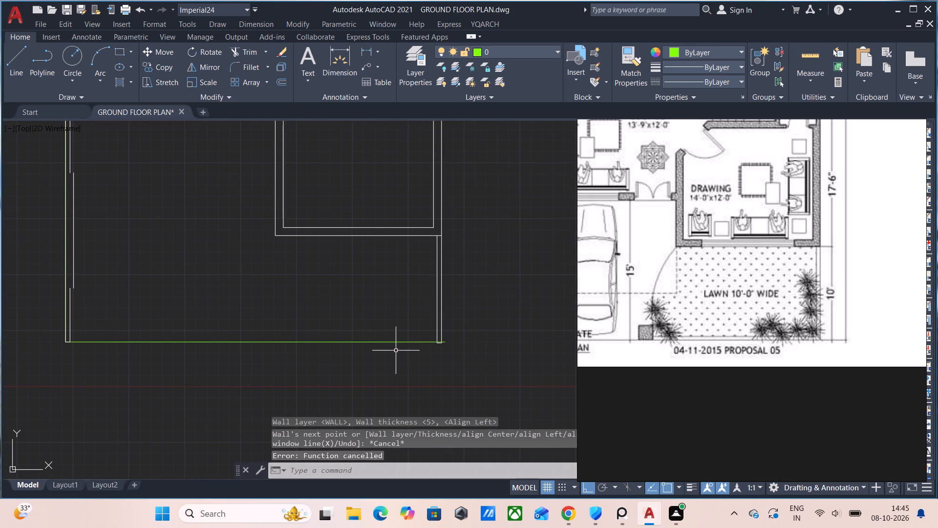
Delete the green guide line along the front of the plot.
{"action": "left_click", "coordinate": [382, 342]}
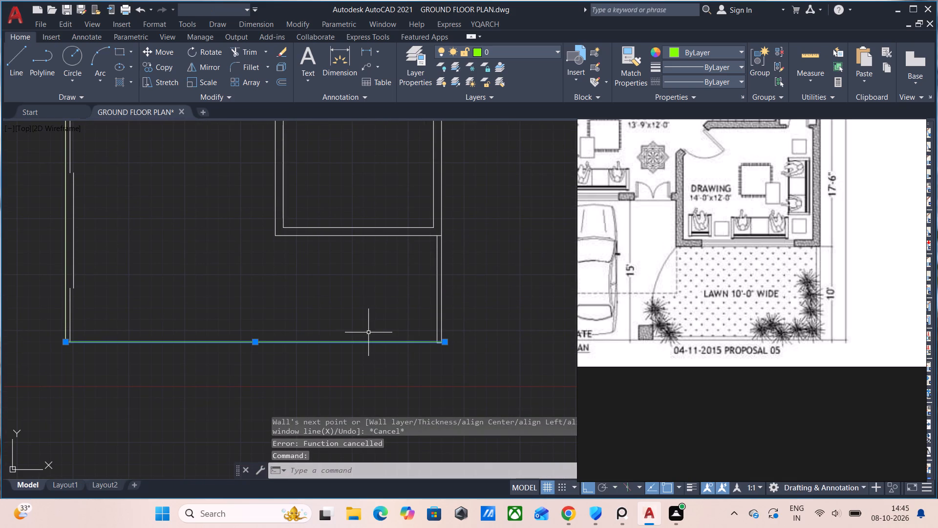
{"action": "key", "text": "Delete"}
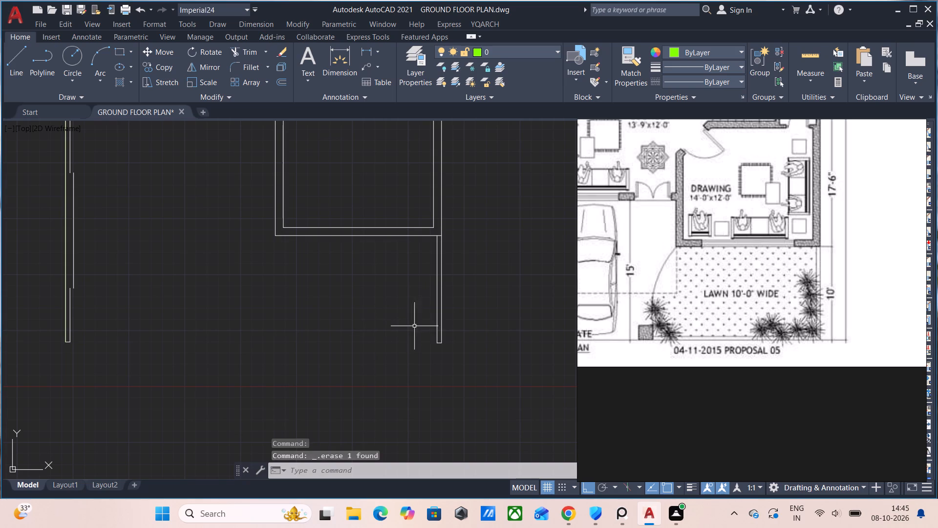
Draw a 10' front lawn wall, thickness 5 and left-aligned, from the side wall's bottom end toward the main gate.
{"action": "scroll", "coordinate": [428, 358], "scroll_direction": "up", "scroll_amount": 1}
{"action": "scroll", "coordinate": [433, 349], "scroll_direction": "down", "scroll_amount": 1}
{"action": "middle_click_drag", "start_coordinate": [436, 348], "coordinate": [469, 377]}
{"action": "scroll", "coordinate": [734, 332], "scroll_direction": "down", "scroll_amount": 2}
{"action": "middle_click_drag", "start_coordinate": [710, 377], "coordinate": [750, 398]}
{"action": "scroll", "coordinate": [750, 385], "scroll_direction": "up", "scroll_amount": 1}
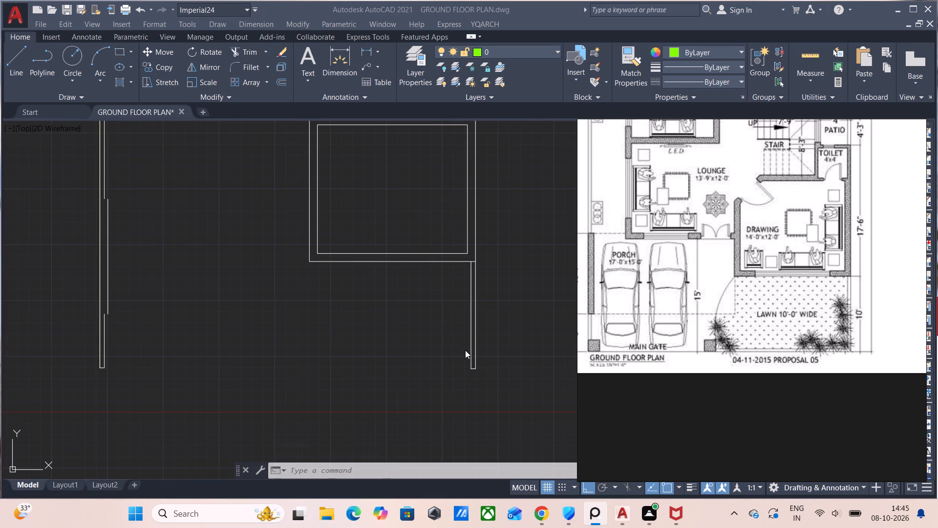
{"action": "key", "text": "w"}
{"action": "key", "text": "w"}
{"action": "left_click", "coordinate": [425, 375]}
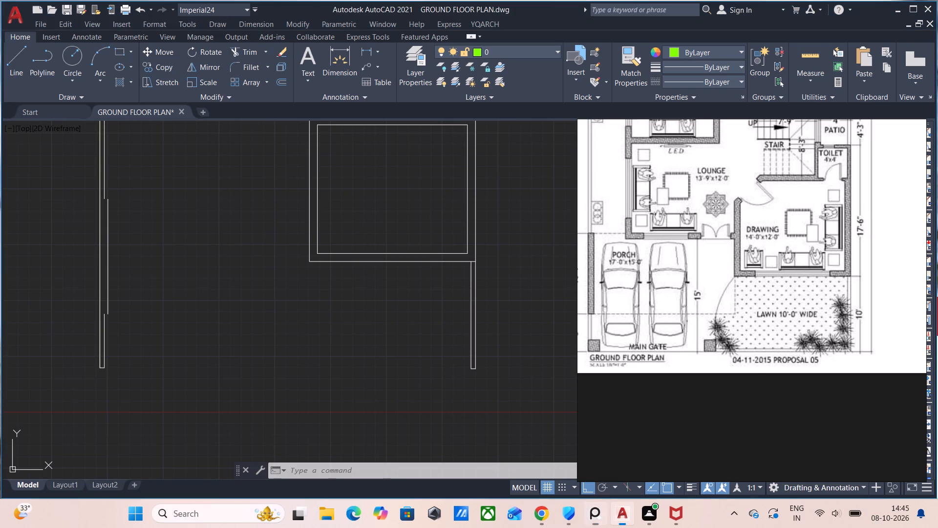
{"action": "type", "text": "WW"}
{"action": "key", "text": "Return"}
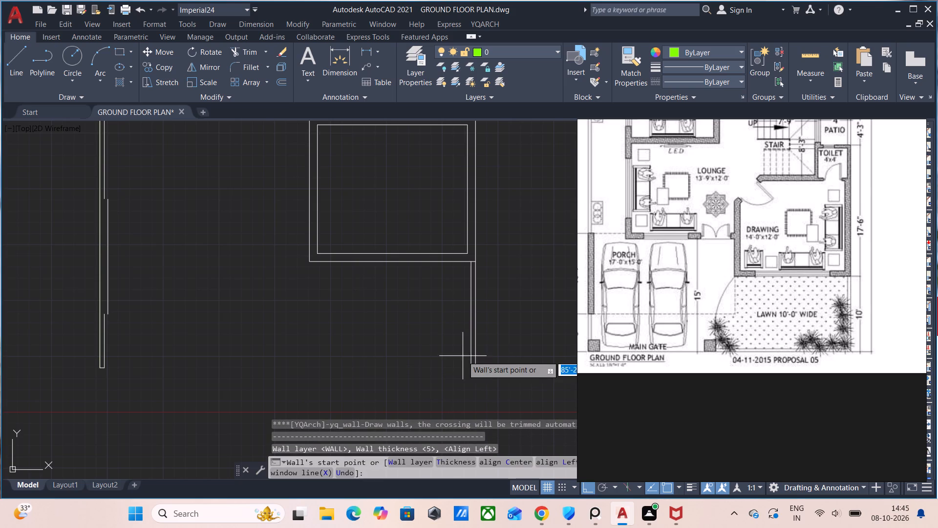
{"action": "left_click", "coordinate": [468, 370]}
{"action": "left_click", "coordinate": [329, 373]}
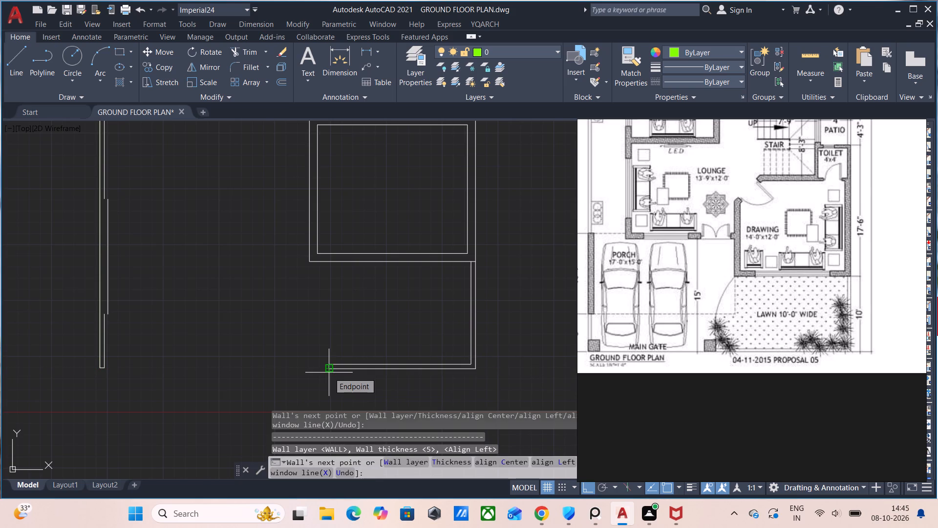
{"action": "key", "text": "ctrl+z"}
{"action": "type", "text": "10'"}
{"action": "key", "text": "Return"}
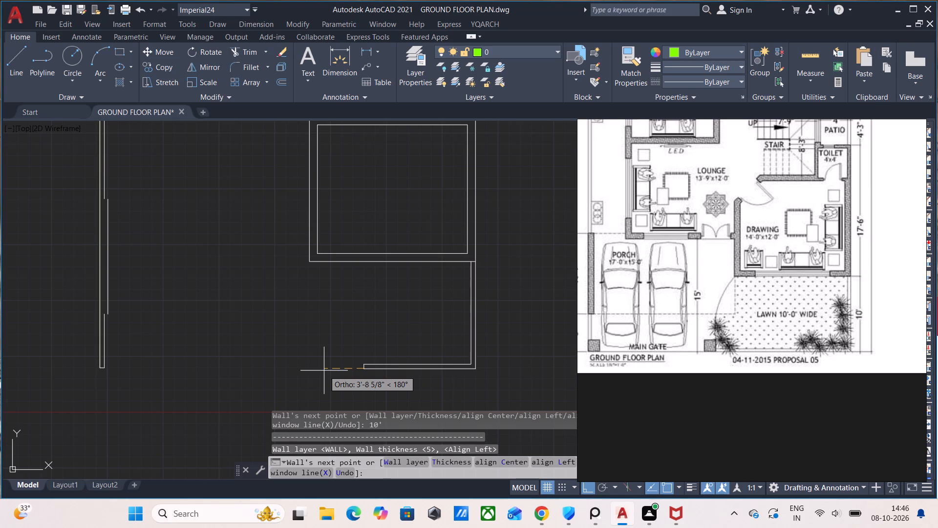
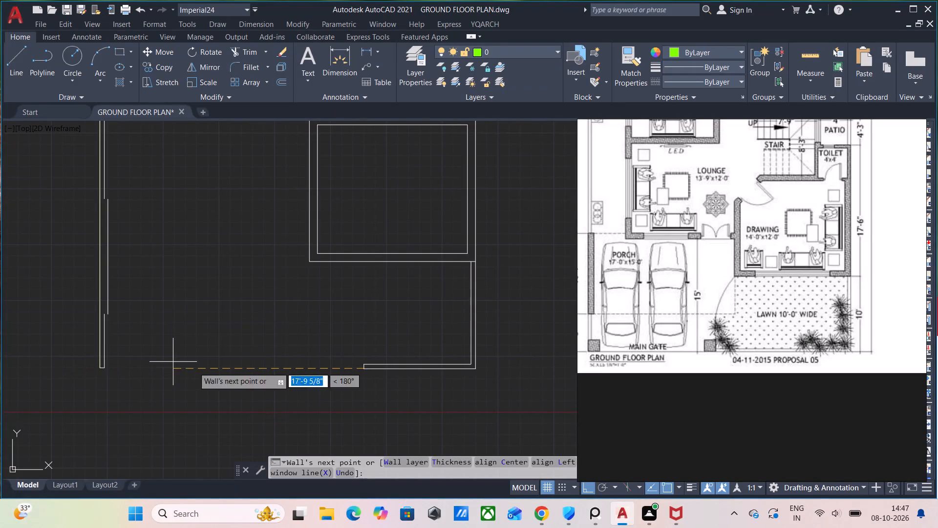
End the wall run at the front lawn wall's free end, leaving the main gate side open.
{"action": "key", "text": "Escape"}
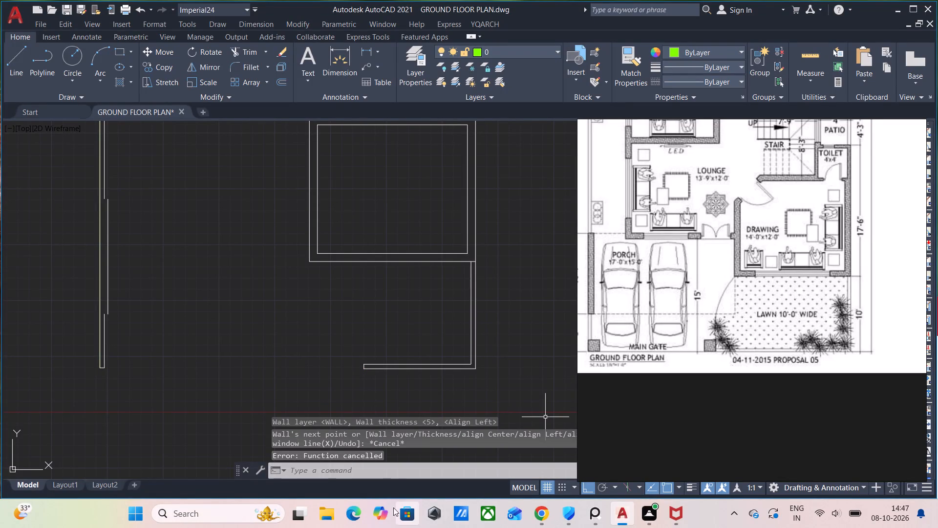
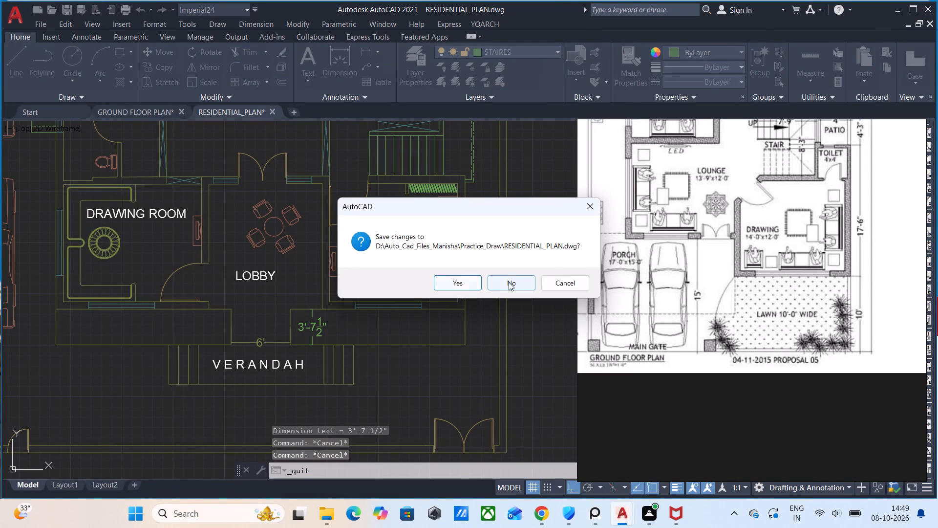
Discard the changes to RESIDENTIAL_PLAN.dwg while quitting the program.
{"action": "left_click", "coordinate": [510, 282]}
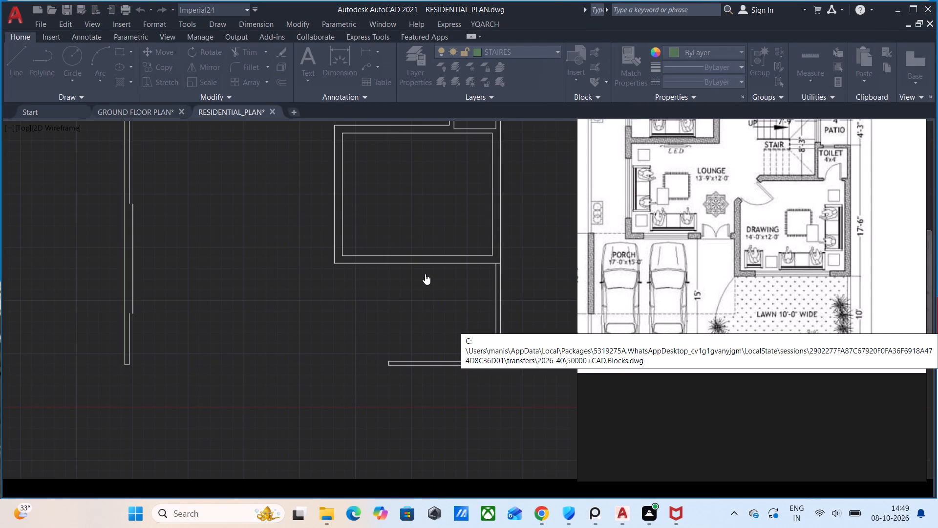
Save the changes to GROUND FLOOR PLAN.dwg while quitting the program.
{"action": "scroll", "coordinate": [433, 295], "scroll_direction": "up", "scroll_amount": 1}
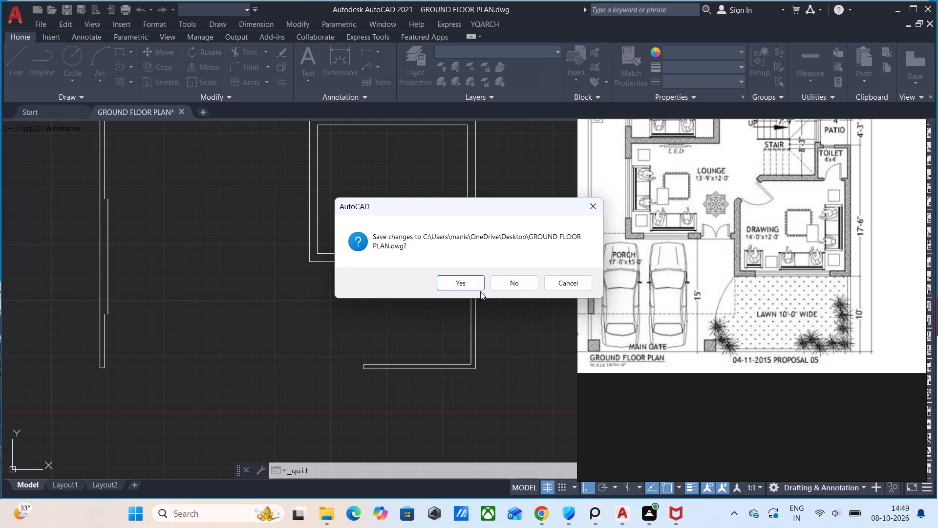
{"action": "left_click", "coordinate": [472, 282]}
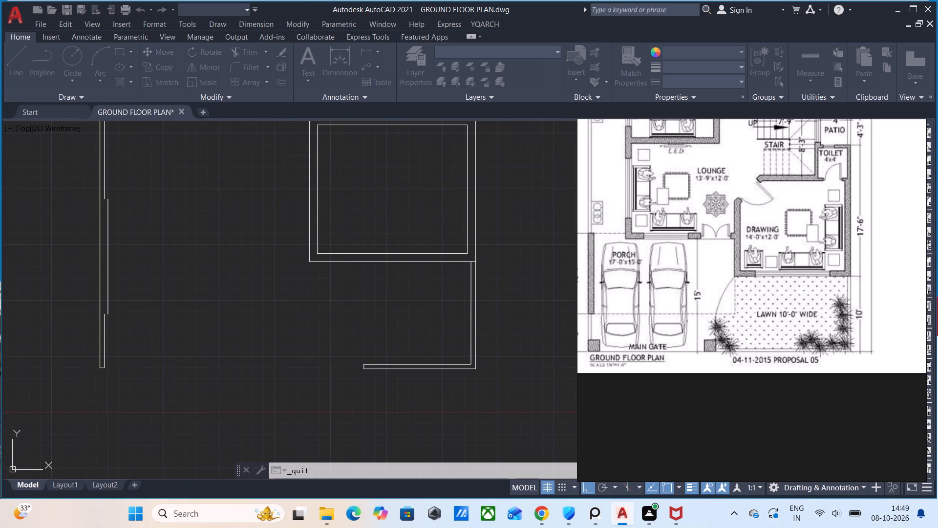
{"action": "scroll", "coordinate": [356, 322], "scroll_direction": "down", "scroll_amount": 2}
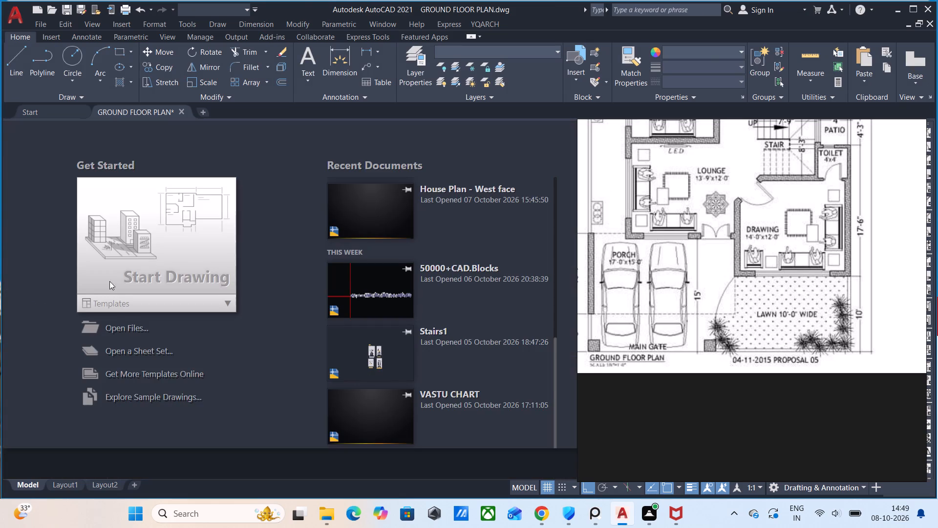
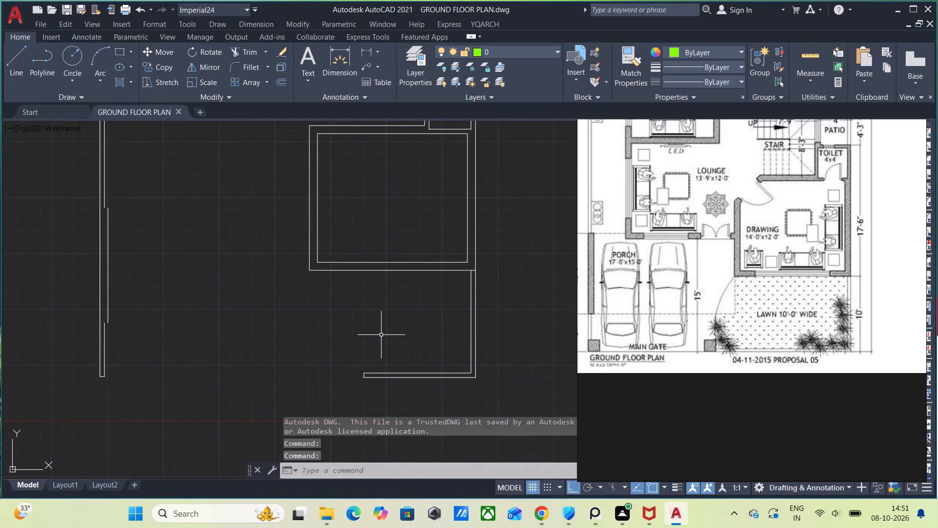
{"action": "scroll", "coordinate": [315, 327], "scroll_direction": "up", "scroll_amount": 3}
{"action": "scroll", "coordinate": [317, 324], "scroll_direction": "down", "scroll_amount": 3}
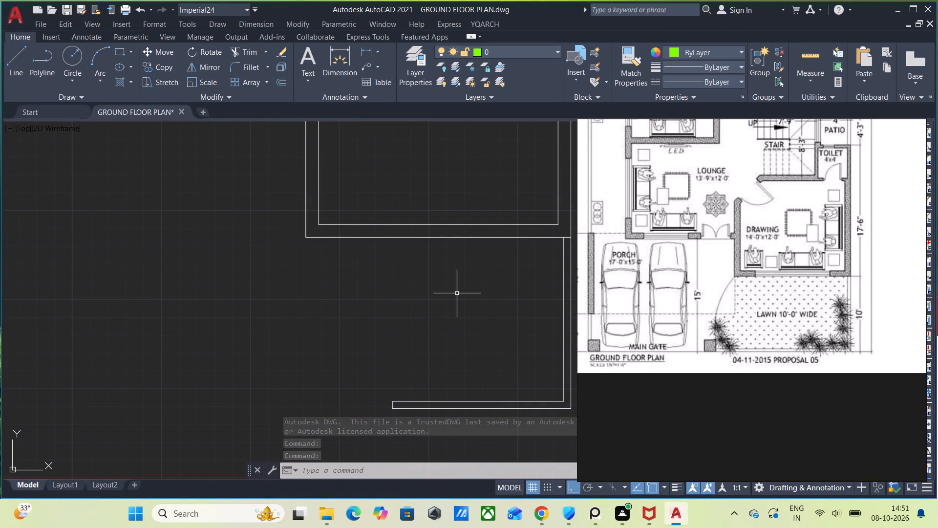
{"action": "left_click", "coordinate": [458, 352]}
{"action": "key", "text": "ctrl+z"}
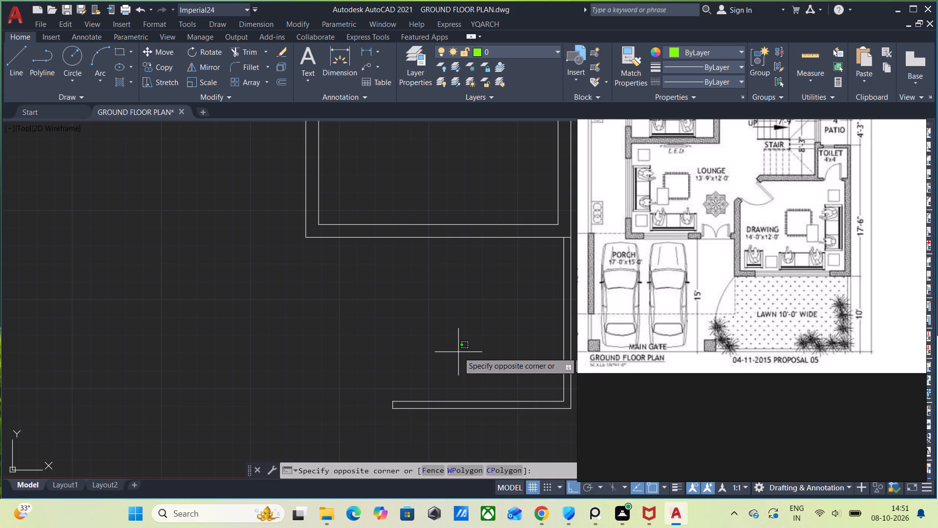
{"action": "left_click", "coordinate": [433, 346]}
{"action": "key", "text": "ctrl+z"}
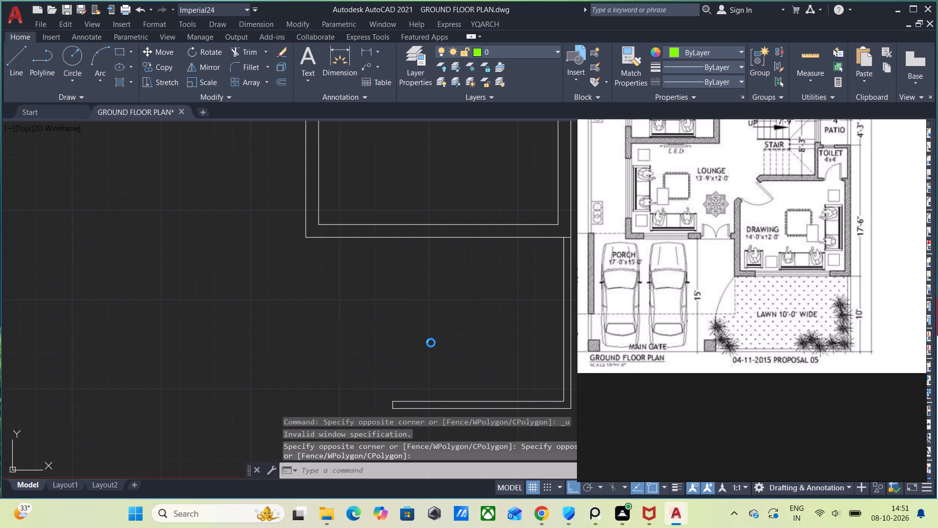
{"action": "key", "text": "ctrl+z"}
Move the floor plan reference image aside to uncover more of the drawing area and dismiss the invalid-shortcut warning.
{"action": "right_click_drag", "start_coordinate": [618, 305], "coordinate": [691, 310]}
{"action": "left_click", "coordinate": [587, 206]}
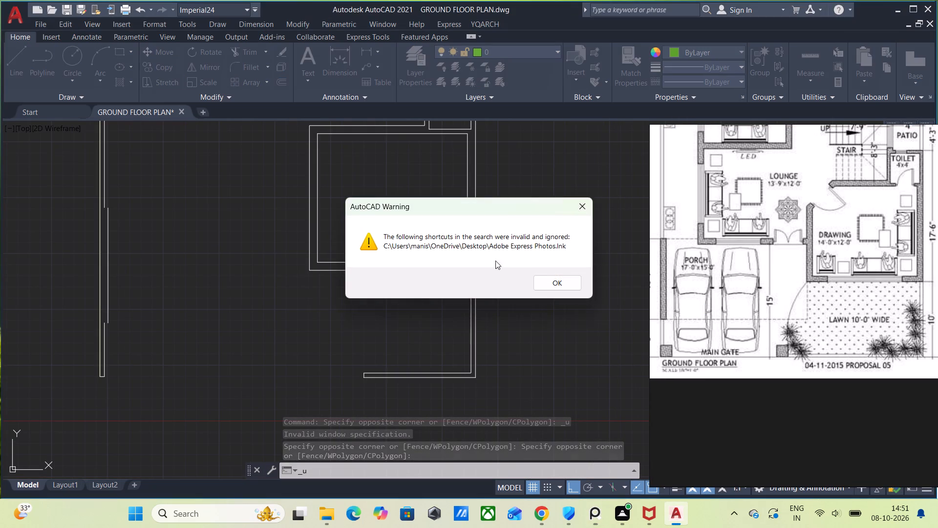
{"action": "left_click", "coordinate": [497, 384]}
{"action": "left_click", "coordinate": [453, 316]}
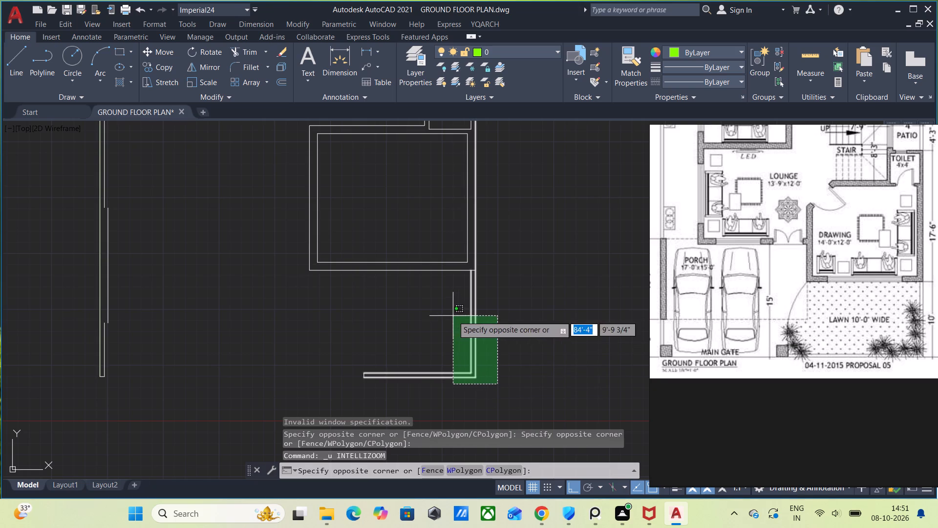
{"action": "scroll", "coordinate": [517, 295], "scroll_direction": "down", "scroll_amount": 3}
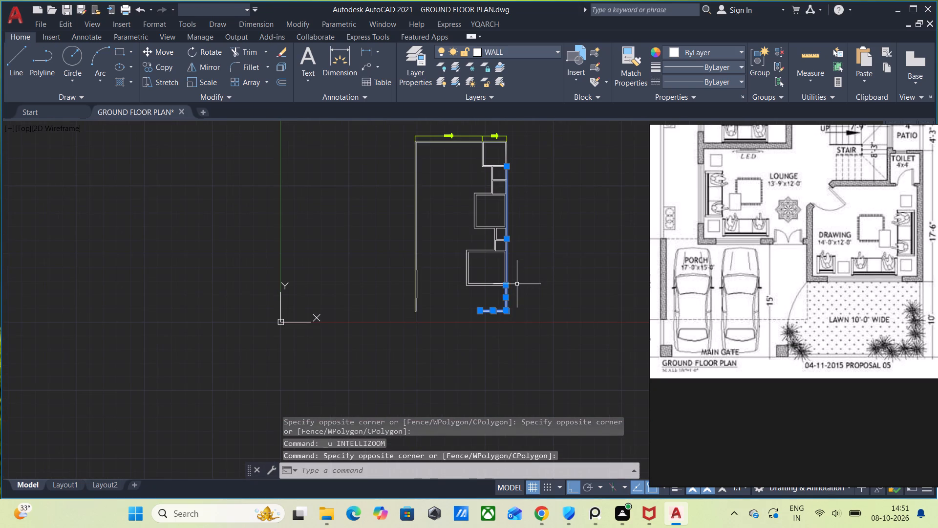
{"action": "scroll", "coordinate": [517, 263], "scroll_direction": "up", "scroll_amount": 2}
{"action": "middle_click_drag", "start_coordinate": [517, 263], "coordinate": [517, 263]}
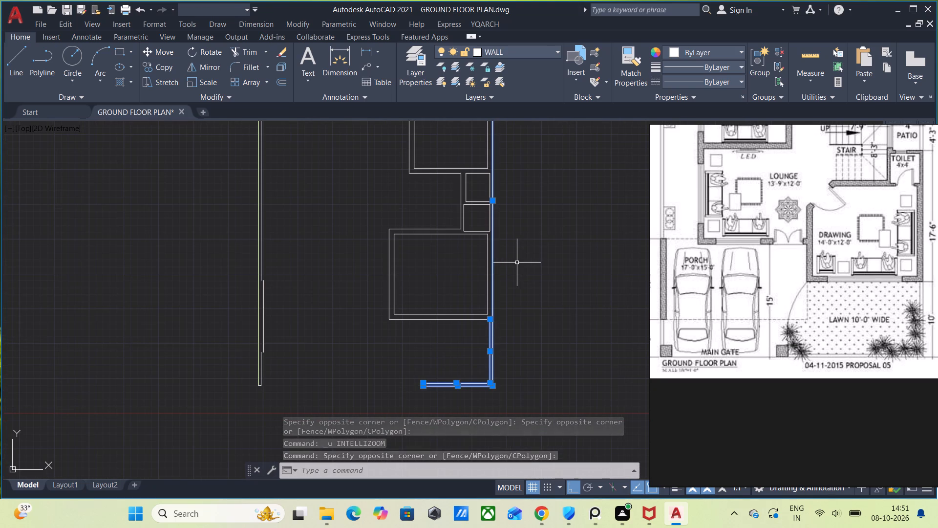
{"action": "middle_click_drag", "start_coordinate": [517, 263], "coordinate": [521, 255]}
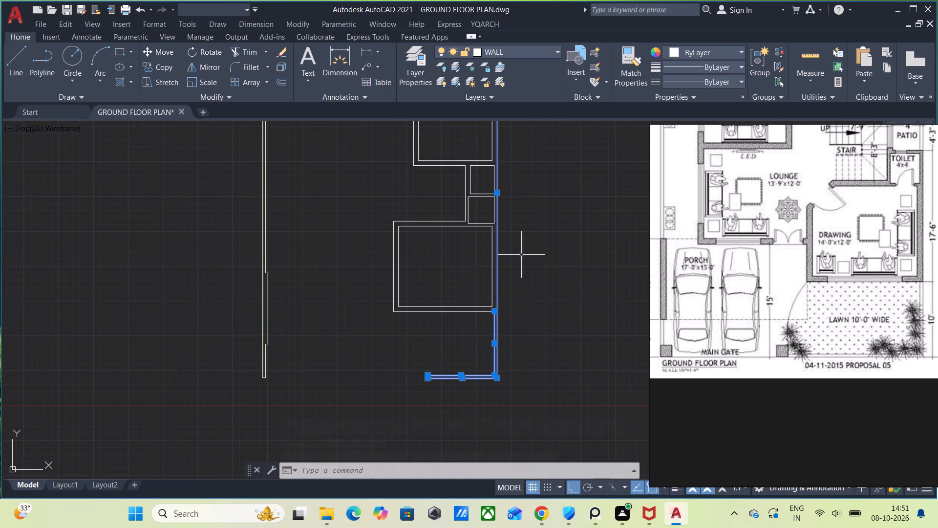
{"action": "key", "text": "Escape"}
Trim away the lawn's side wall and front wall below the drawing room, including the leftover end piece.
{"action": "type", "text": "TR"}
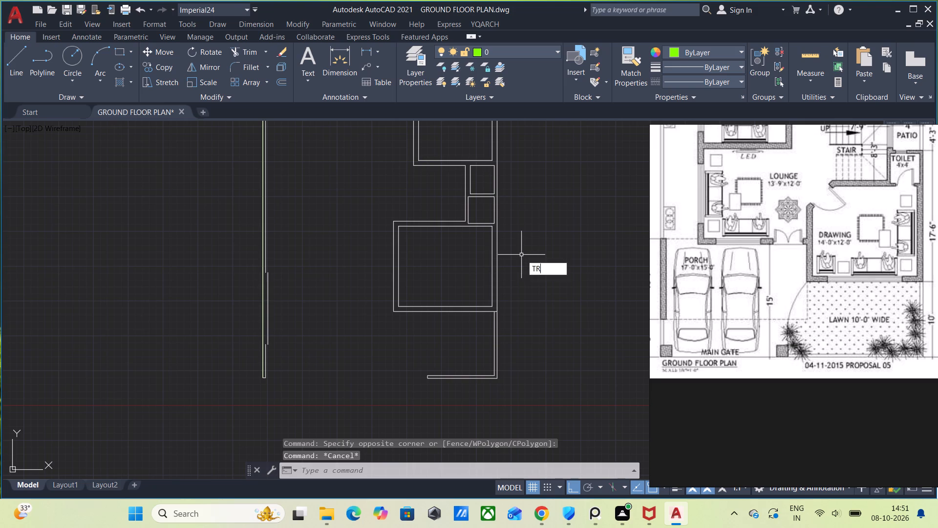
{"action": "key", "text": "Return"}
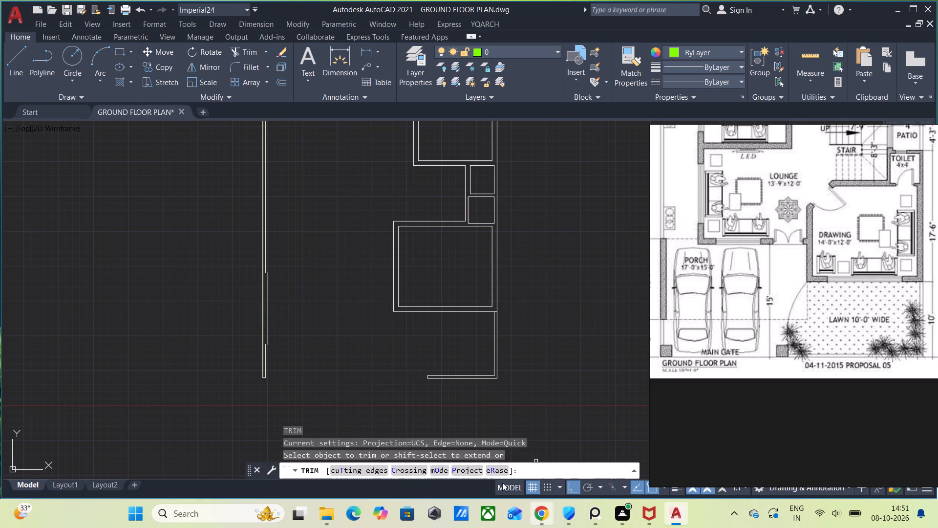
{"action": "left_click_drag", "start_coordinate": [522, 356], "coordinate": [512, 356]}
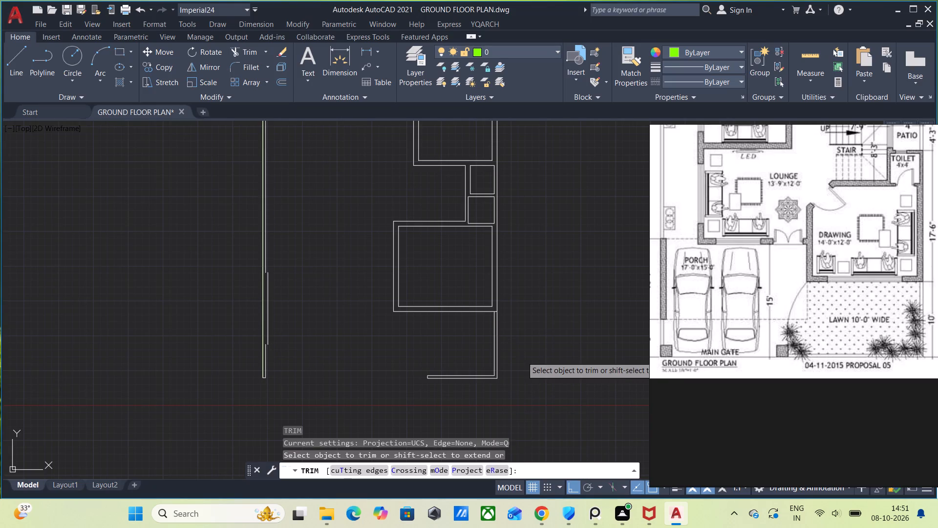
{"action": "left_click_drag", "start_coordinate": [512, 356], "coordinate": [464, 357]}
{"action": "left_click_drag", "start_coordinate": [464, 357], "coordinate": [469, 406]}
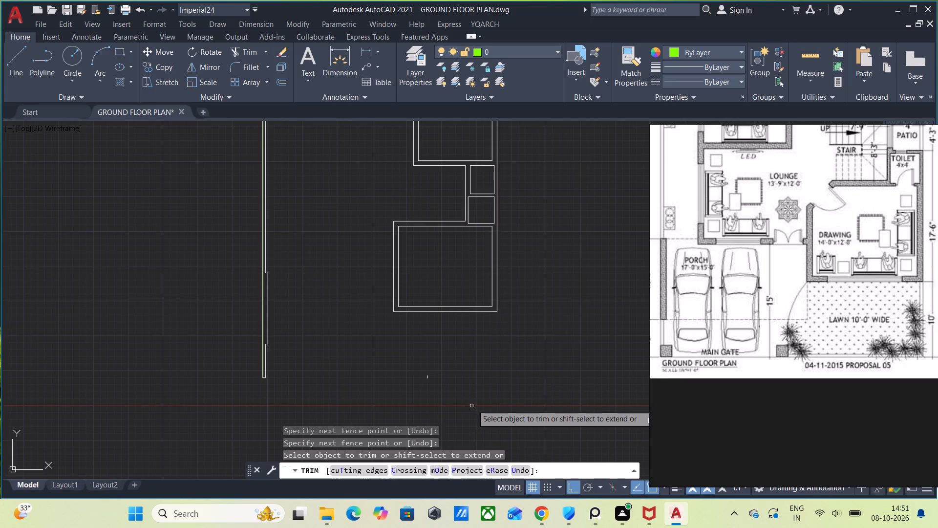
{"action": "left_click_drag", "start_coordinate": [472, 394], "coordinate": [433, 379]}
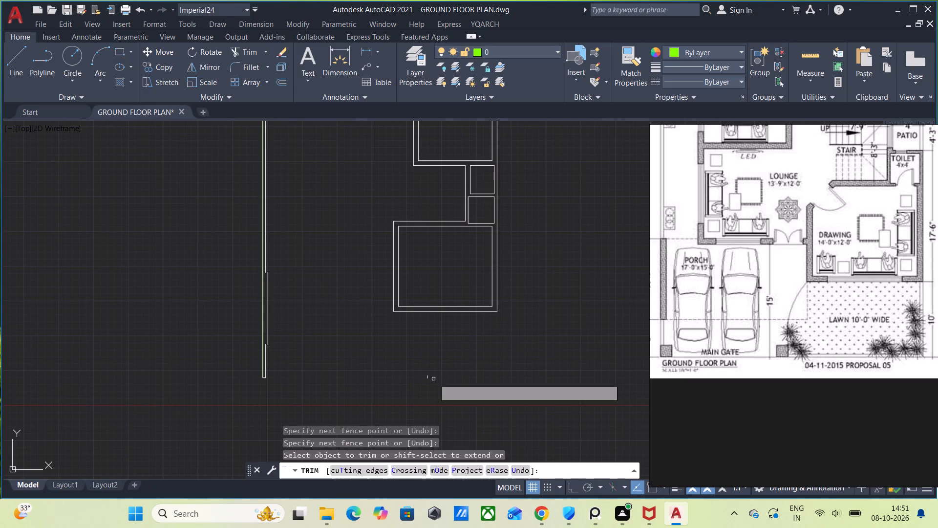
{"action": "left_click", "coordinate": [427, 378]}
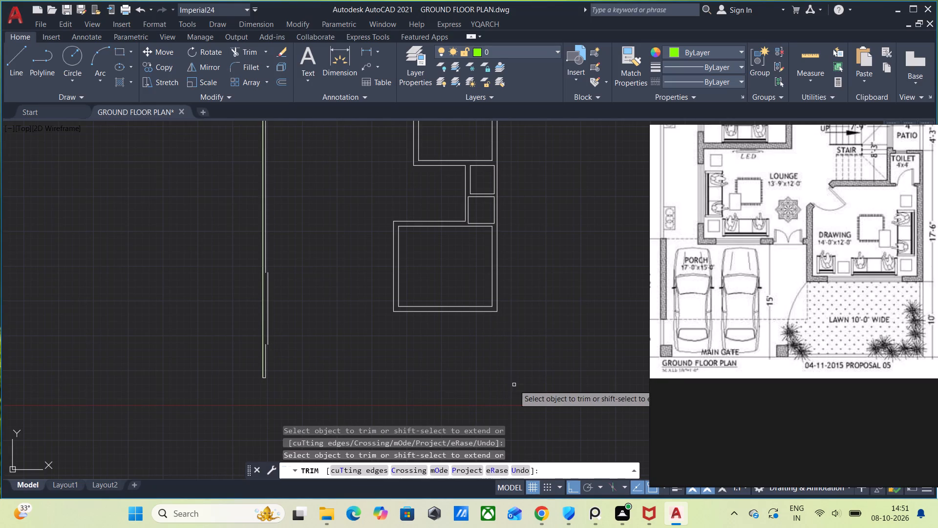
{"action": "key", "text": "Escape"}
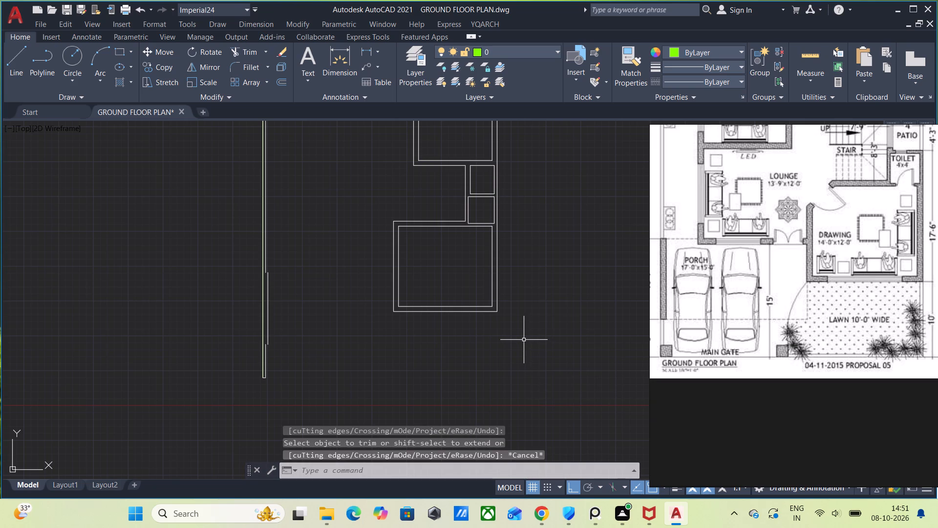
Save the ground floor plan drawing.
{"action": "key", "text": "ctrl+s"}
Draw a left-aligned YQArch wall 10' down from the drawing room's lower outer corner along the lawn's side.
{"action": "type", "text": "WW"}
{"action": "key", "text": "Return"}
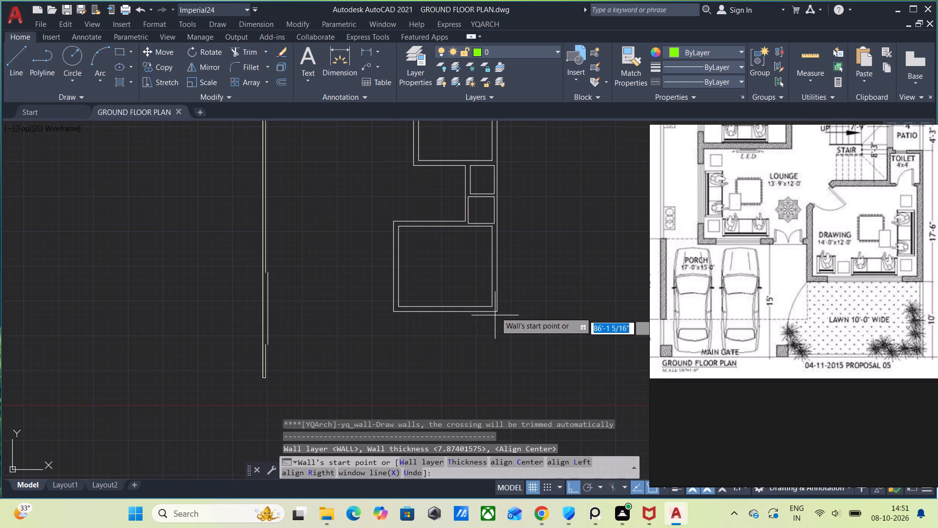
{"action": "left_click", "coordinate": [496, 308]}
{"action": "left_click", "coordinate": [496, 369]}
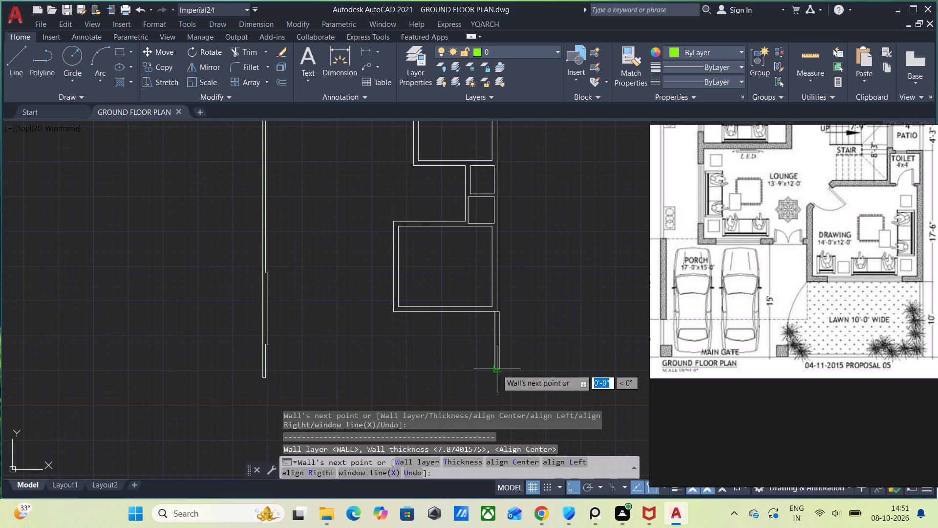
{"action": "key", "text": "ctrl+z"}
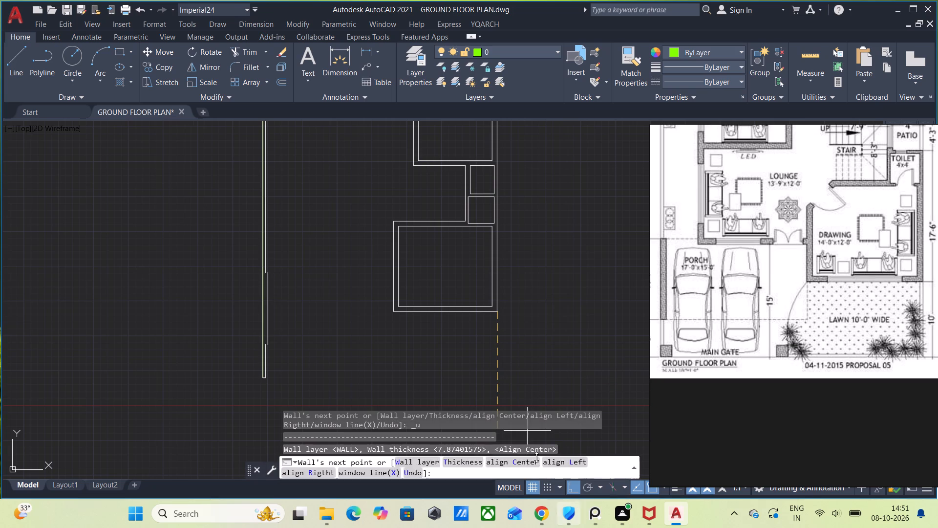
{"action": "left_click", "coordinate": [554, 461]}
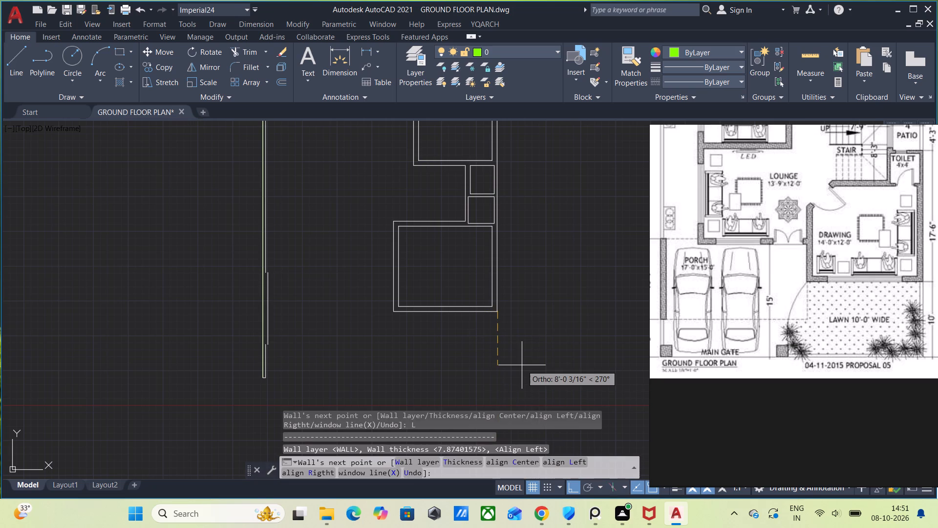
{"action": "type", "text": "10'"}
{"action": "key", "text": "Return"}
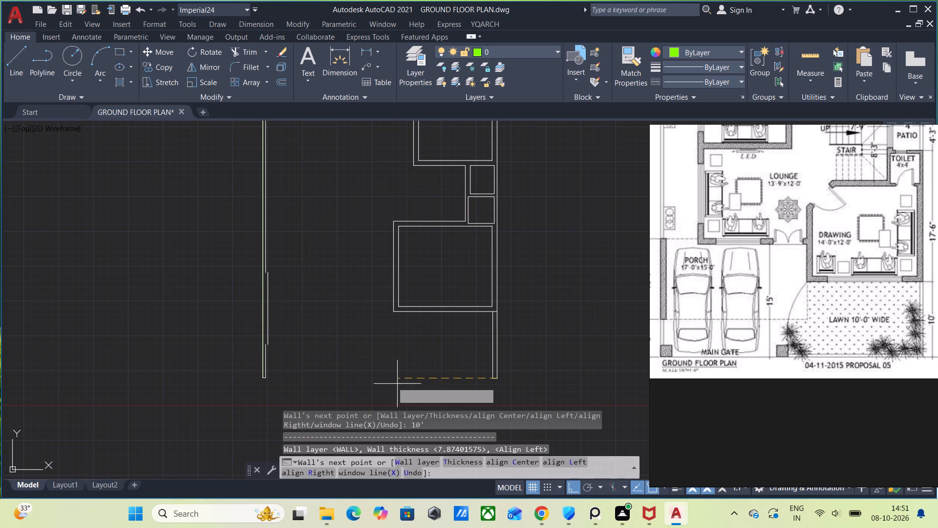
Continue the wall along the lawn's front toward the porch, ending about 4'-11" past the drawing room's outer wall face.
{"action": "left_click", "coordinate": [295, 366]}
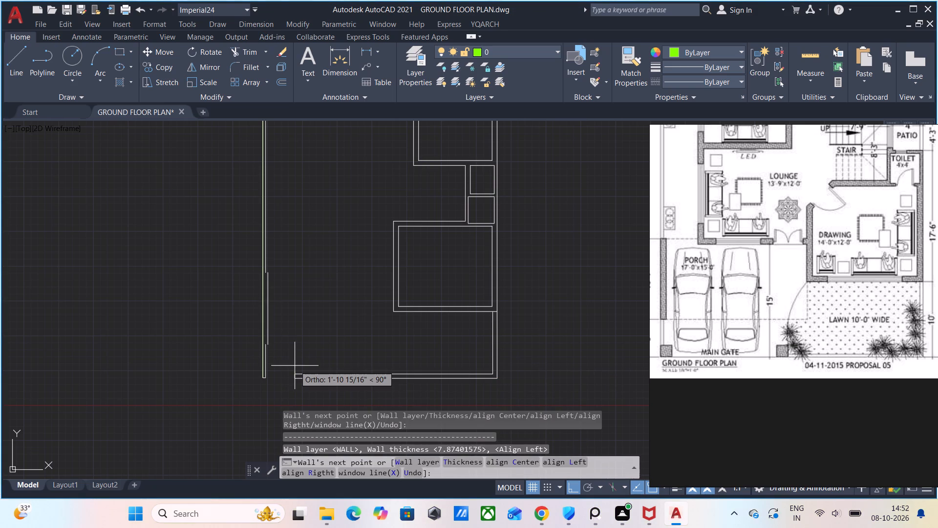
{"action": "key", "text": "ctrl+z"}
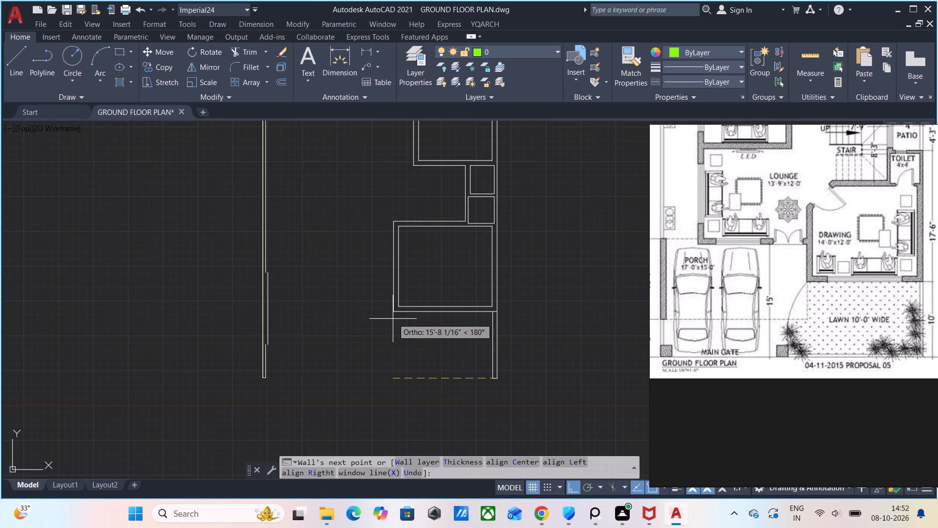
{"action": "left_click", "coordinate": [390, 377]}
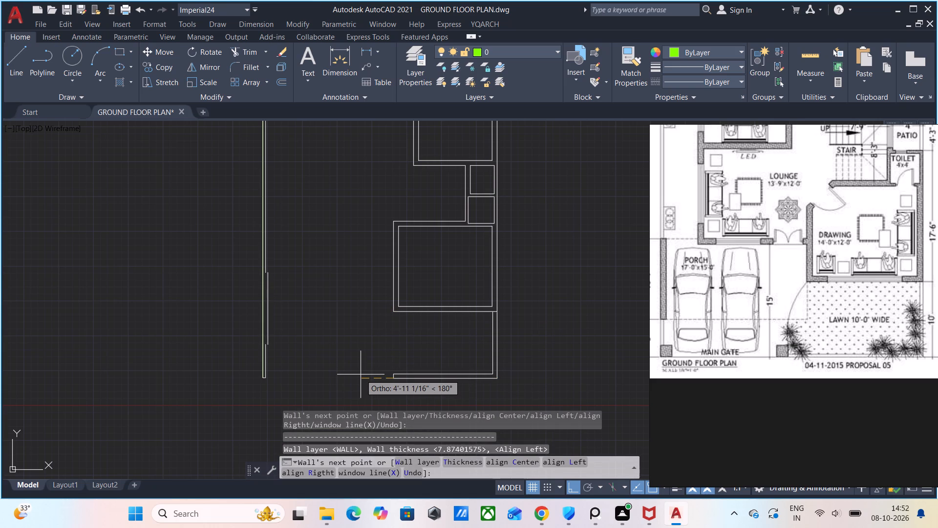
{"action": "left_click", "coordinate": [361, 374]}
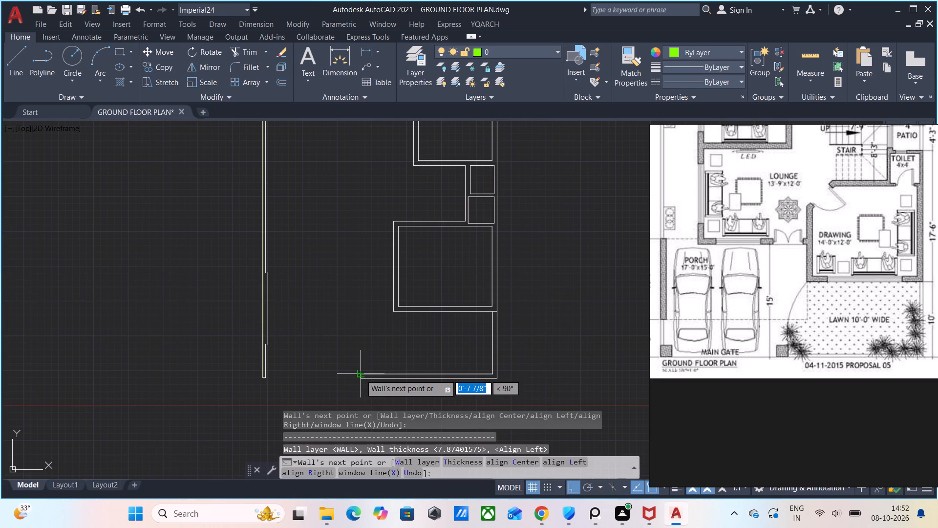
{"action": "key", "text": "grave"}
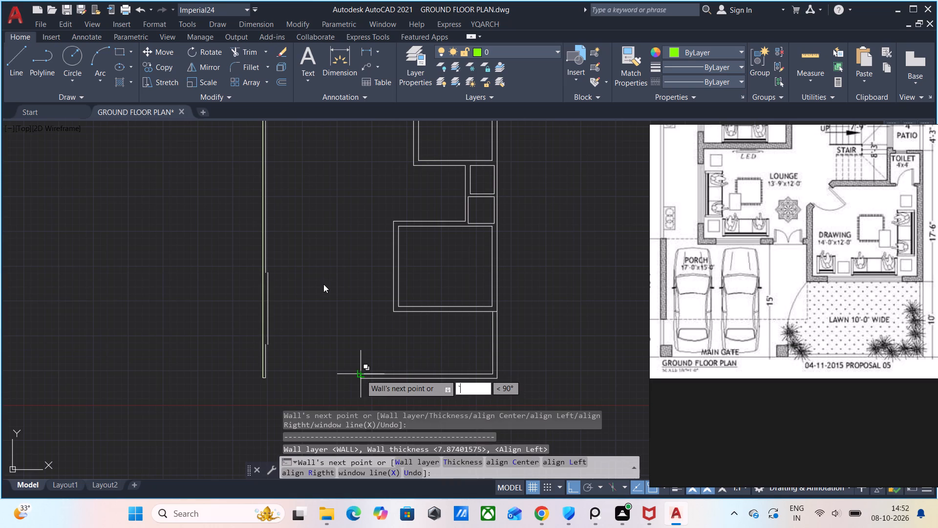
{"action": "key", "text": "Escape"}
Clean up the junction between the drawing room wall and the lawn side wall with the YQArch double-line trim.
{"action": "scroll", "coordinate": [350, 361], "scroll_direction": "down", "scroll_amount": 1}
{"action": "middle_click_drag", "start_coordinate": [418, 281], "coordinate": [450, 300]}
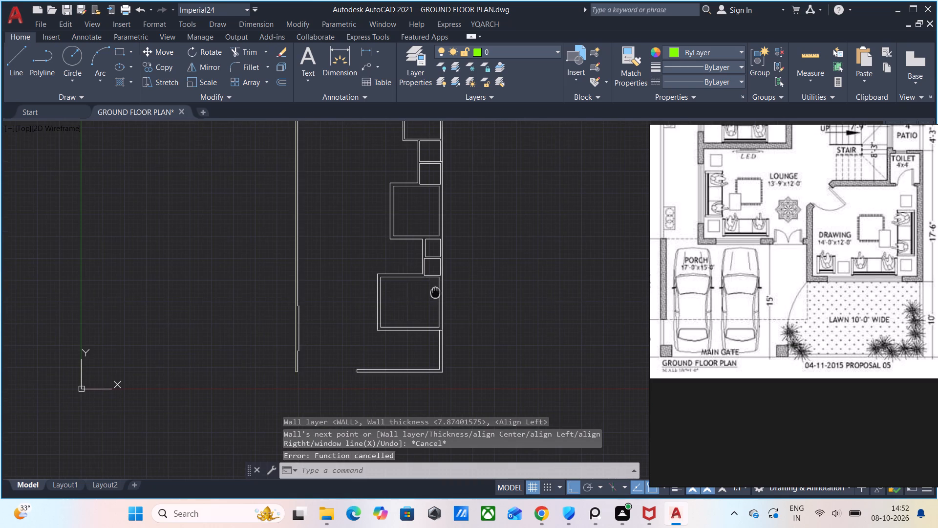
{"action": "middle_click_drag", "start_coordinate": [450, 300], "coordinate": [506, 308]}
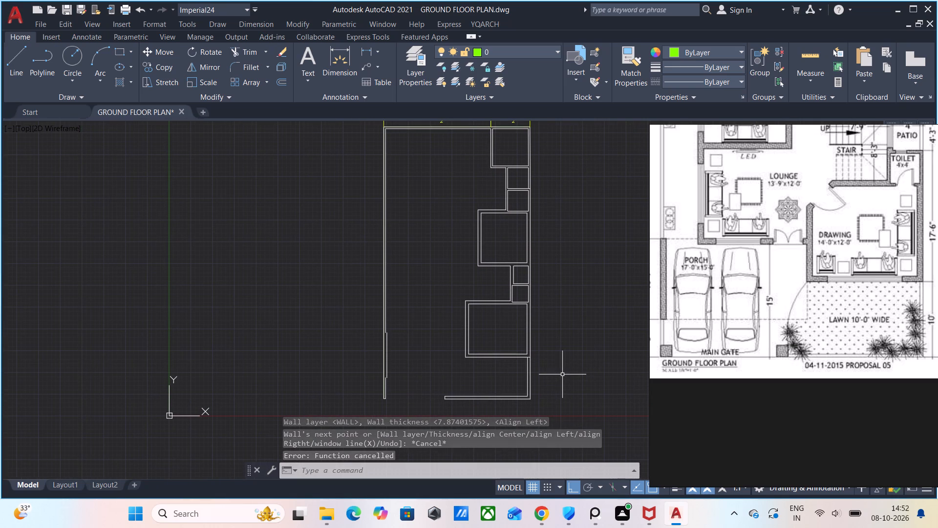
{"action": "key", "text": "t"}
{"action": "key", "text": "x"}
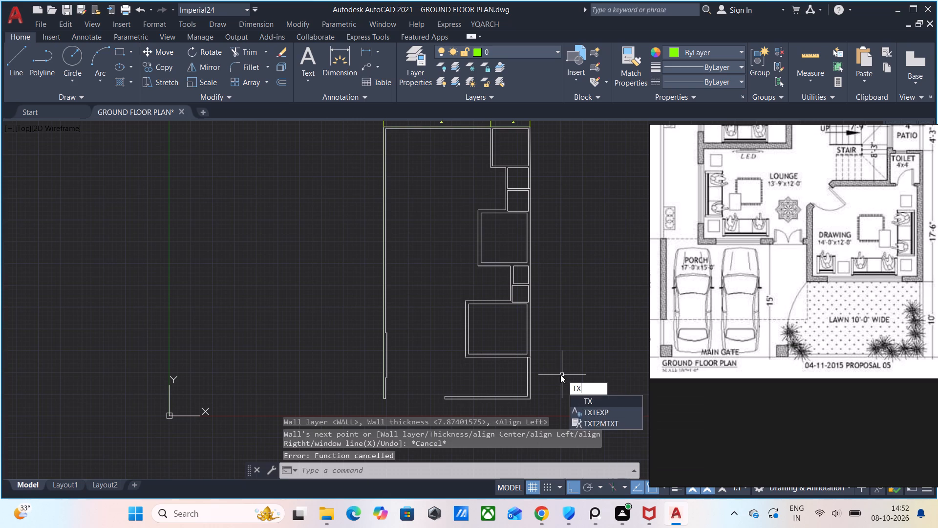
{"action": "key", "text": "Return"}
{"action": "left_click", "coordinate": [560, 388]}
{"action": "left_click", "coordinate": [518, 334]}
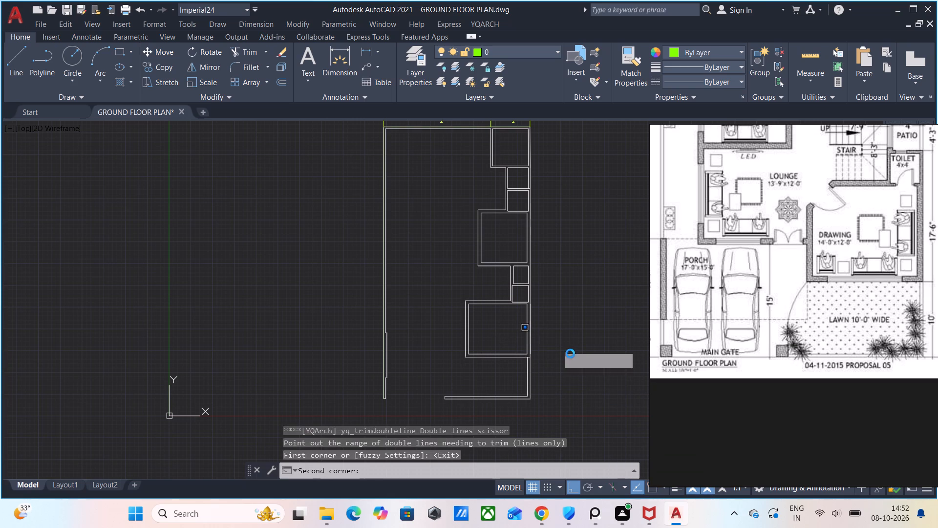
{"action": "key", "text": "Escape"}
Draw a line across the main gate opening from the front wall's outer end corner to the opposite boundary wall's outer corner.
{"action": "scroll", "coordinate": [477, 341], "scroll_direction": "down", "scroll_amount": 1}
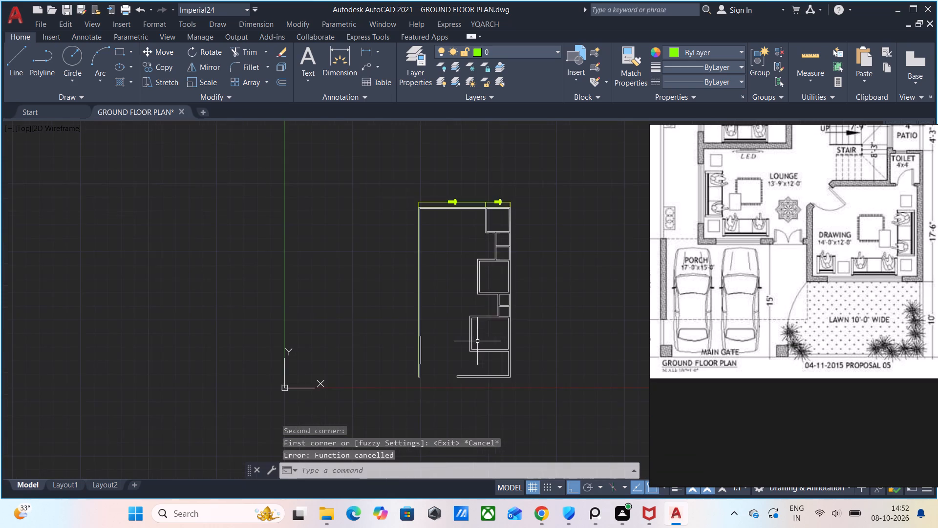
{"action": "scroll", "coordinate": [475, 379], "scroll_direction": "up", "scroll_amount": 2}
{"action": "middle_click_drag", "start_coordinate": [463, 395], "coordinate": [527, 397]}
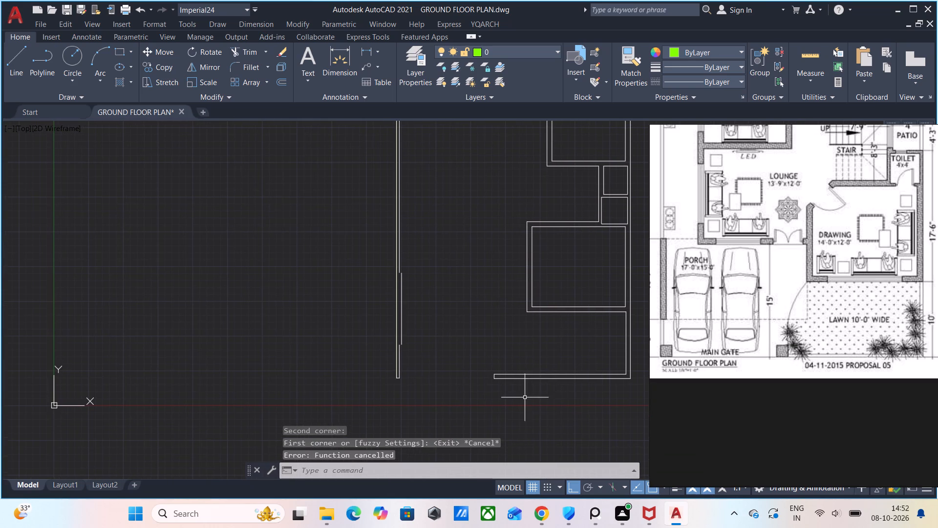
{"action": "scroll", "coordinate": [447, 396], "scroll_direction": "up", "scroll_amount": 1}
{"action": "middle_click_drag", "start_coordinate": [439, 396], "coordinate": [375, 399]}
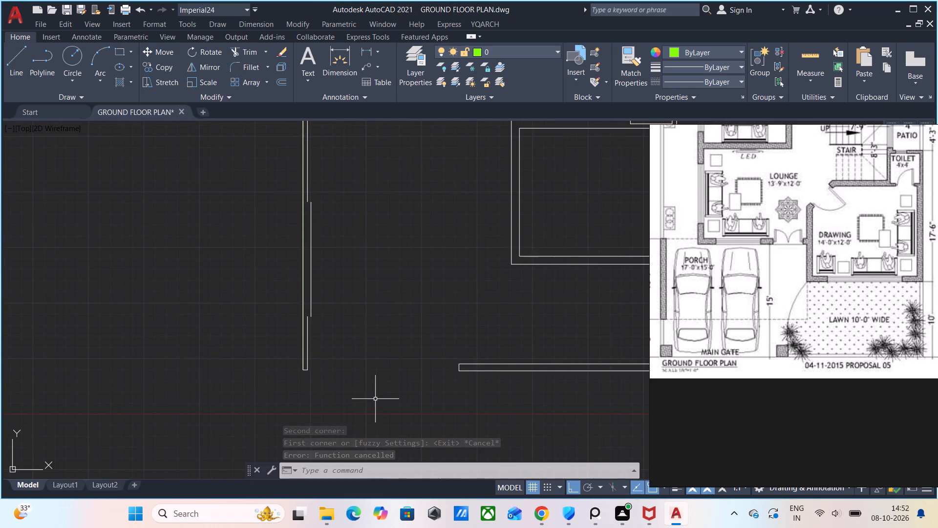
{"action": "key", "text": "l"}
{"action": "key", "text": "Return"}
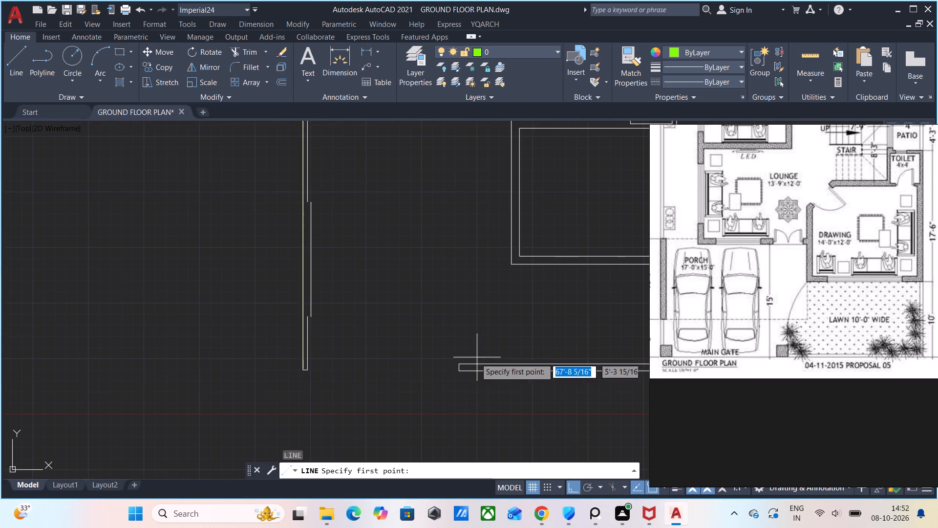
{"action": "left_click", "coordinate": [459, 373]}
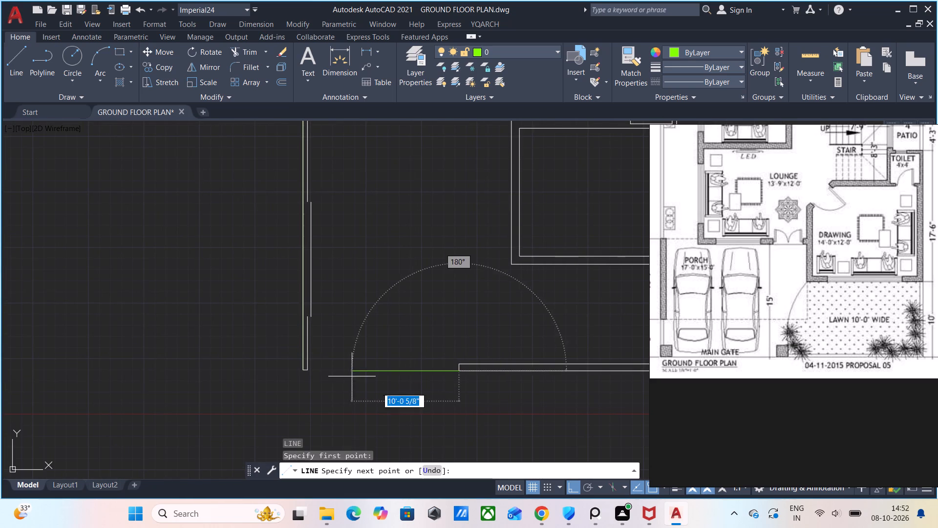
{"action": "left_click", "coordinate": [304, 371]}
{"action": "key", "text": "Escape"}
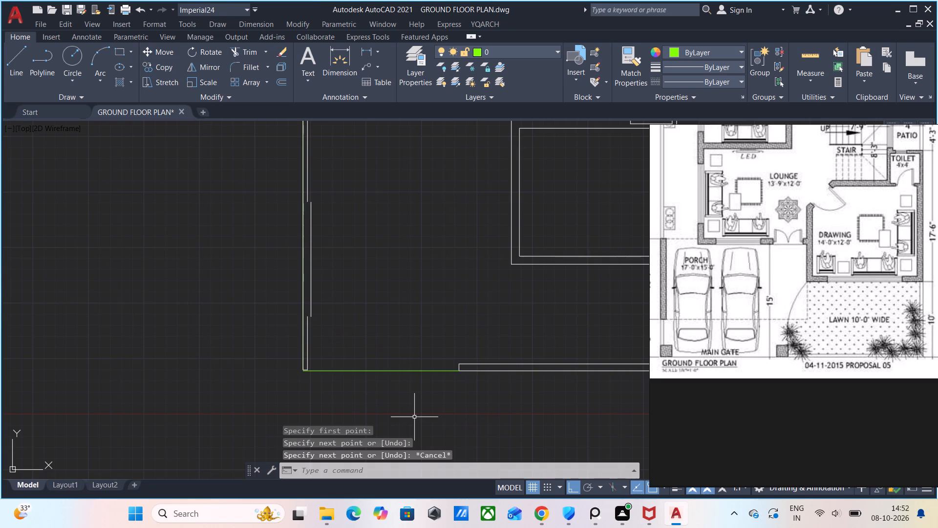
Examine the porch and main gate area of the plan against the same area in the reference image.
{"action": "scroll", "coordinate": [384, 386], "scroll_direction": "up", "scroll_amount": 2}
{"action": "scroll", "coordinate": [507, 353], "scroll_direction": "down", "scroll_amount": 3}
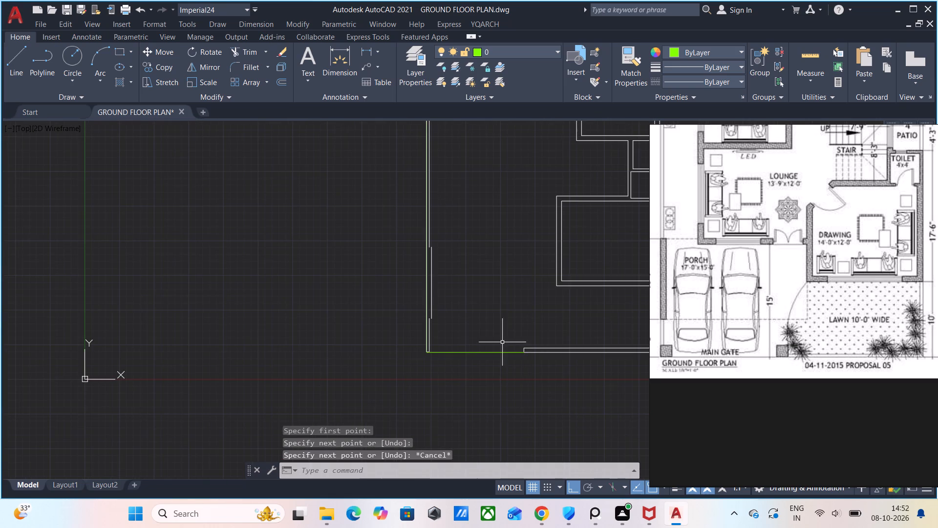
{"action": "middle_click_drag", "start_coordinate": [499, 316], "coordinate": [278, 377]}
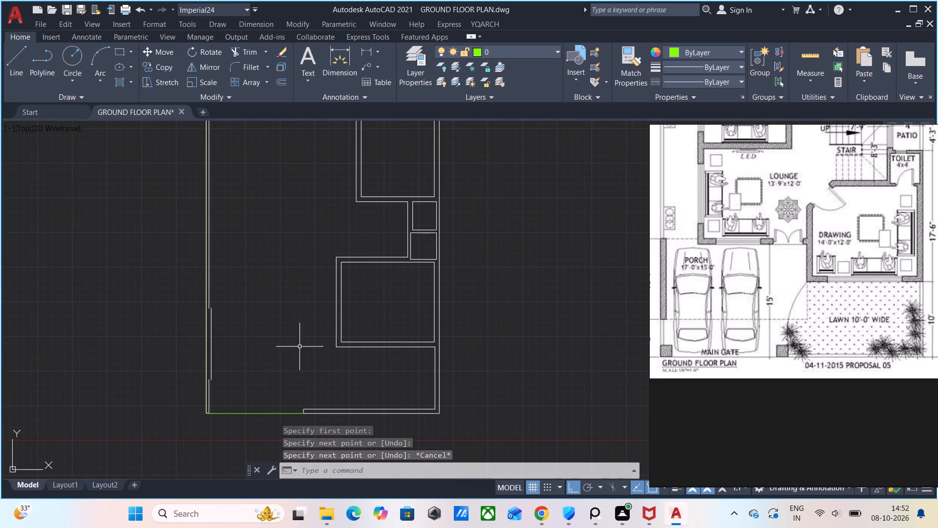
{"action": "middle_click_drag", "start_coordinate": [269, 273], "coordinate": [313, 270]}
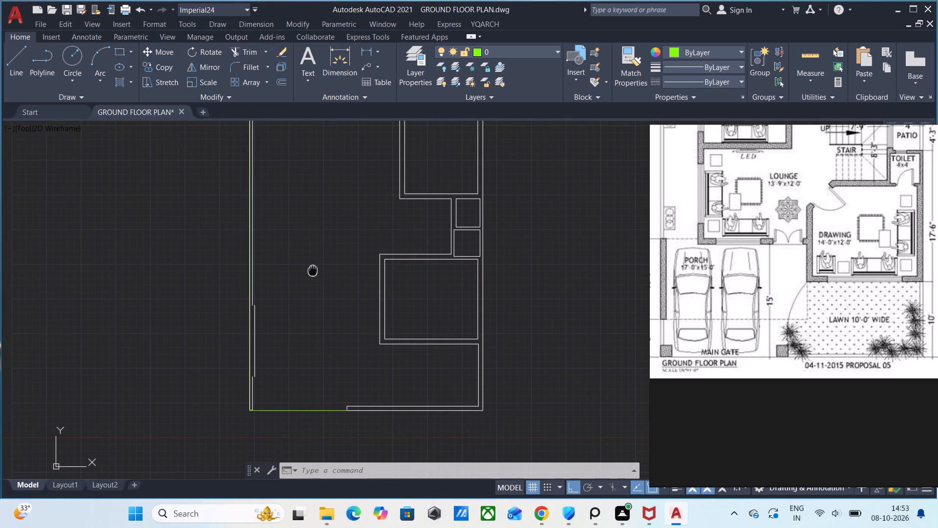
{"action": "middle_click_drag", "start_coordinate": [313, 270], "coordinate": [312, 273]}
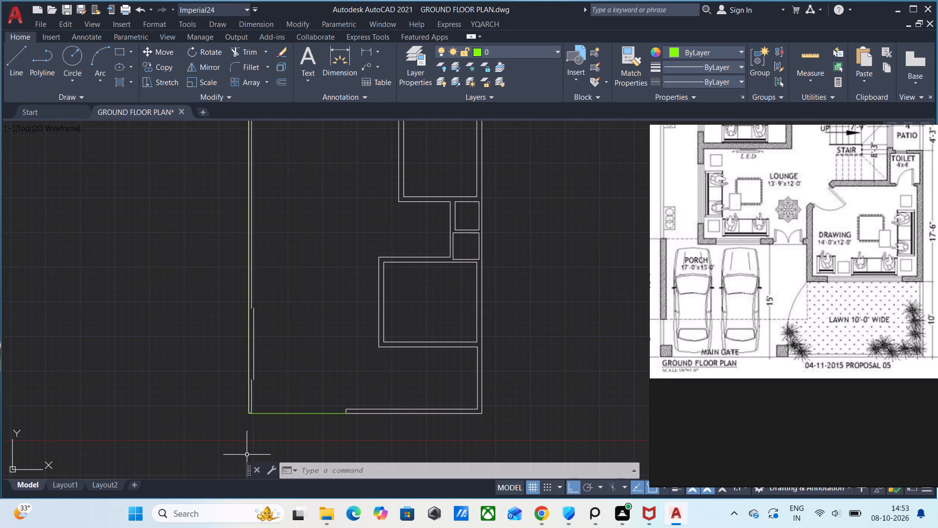
{"action": "scroll", "coordinate": [756, 386], "scroll_direction": "down", "scroll_amount": 1}
{"action": "middle_click_drag", "start_coordinate": [757, 385], "coordinate": [782, 383]}
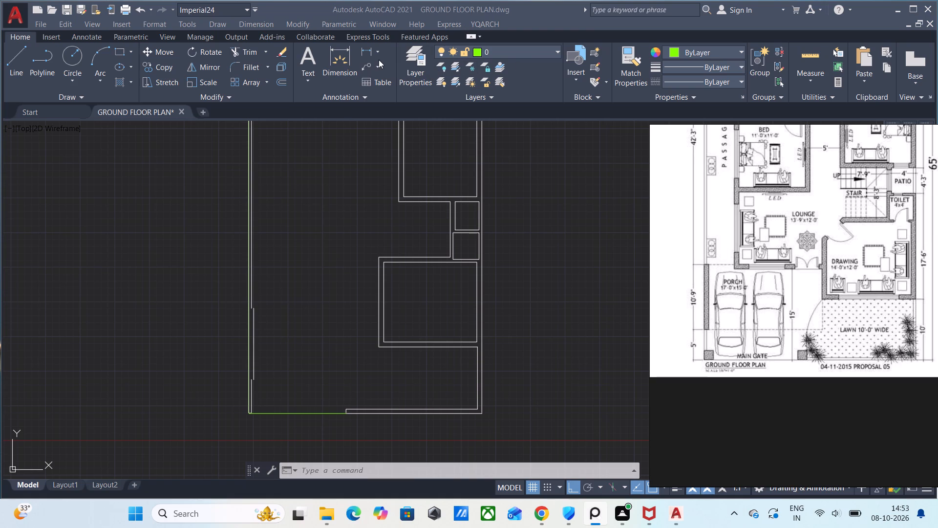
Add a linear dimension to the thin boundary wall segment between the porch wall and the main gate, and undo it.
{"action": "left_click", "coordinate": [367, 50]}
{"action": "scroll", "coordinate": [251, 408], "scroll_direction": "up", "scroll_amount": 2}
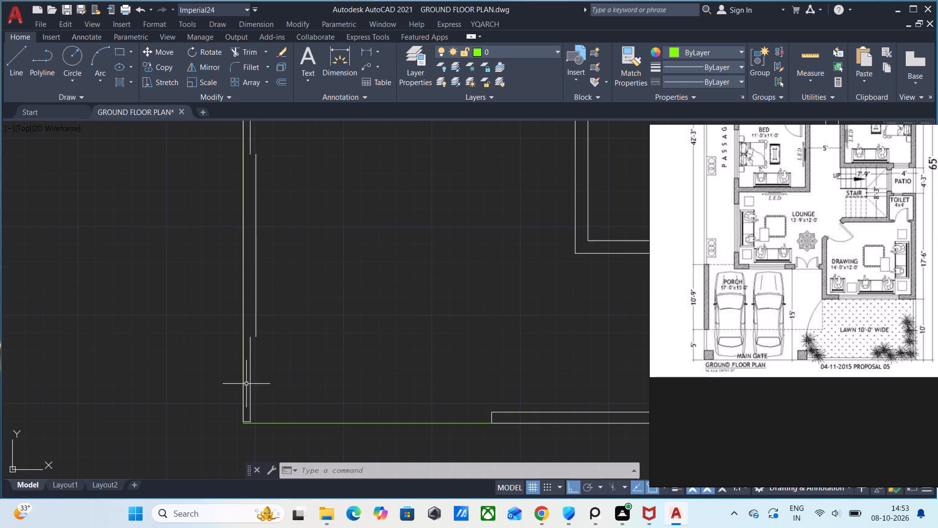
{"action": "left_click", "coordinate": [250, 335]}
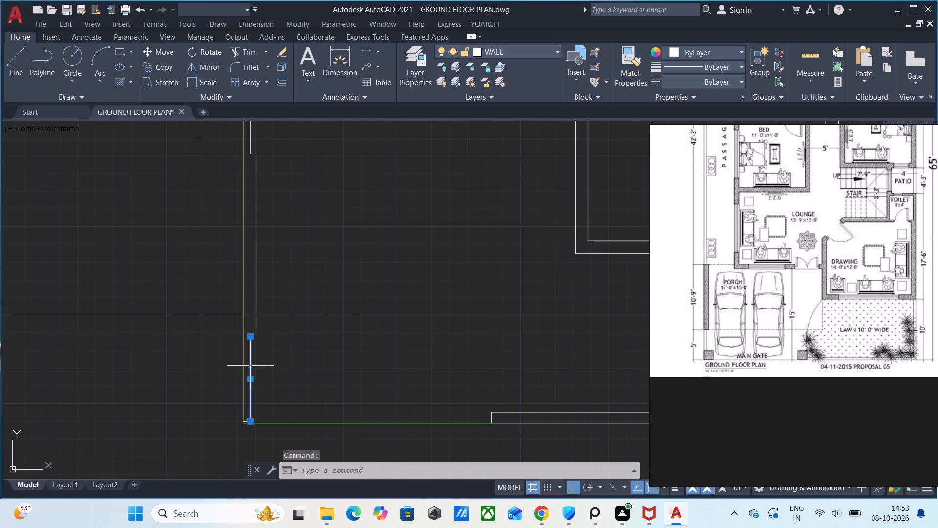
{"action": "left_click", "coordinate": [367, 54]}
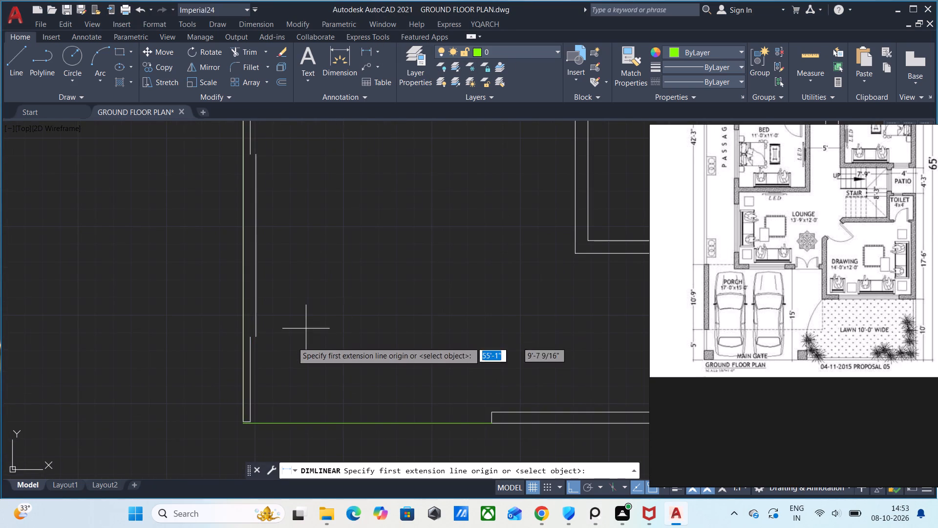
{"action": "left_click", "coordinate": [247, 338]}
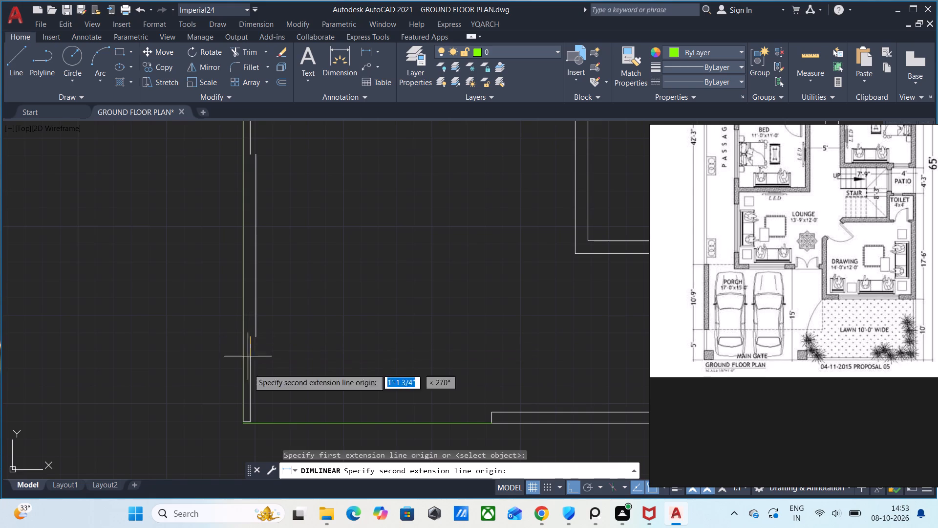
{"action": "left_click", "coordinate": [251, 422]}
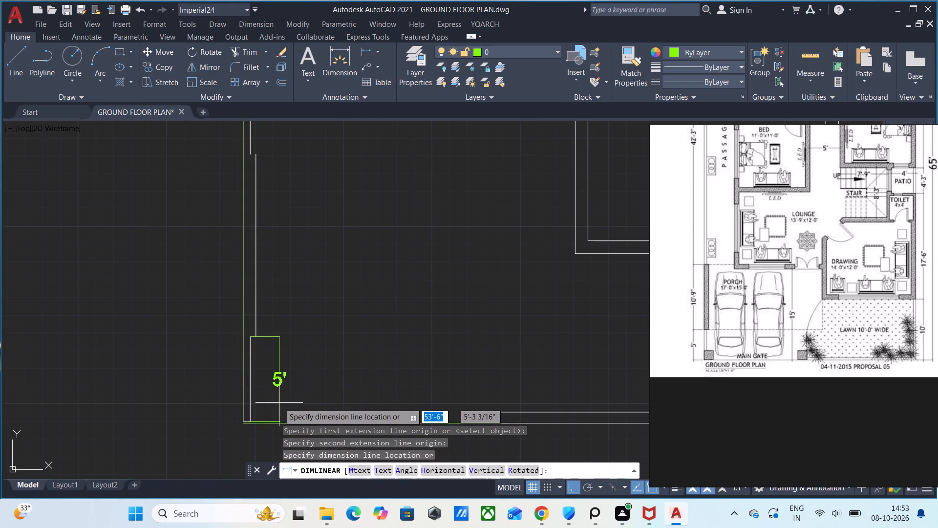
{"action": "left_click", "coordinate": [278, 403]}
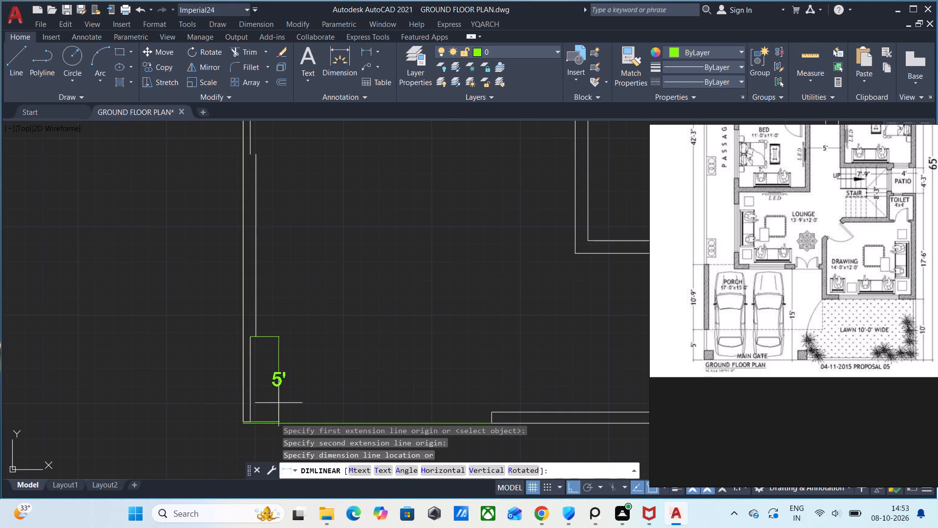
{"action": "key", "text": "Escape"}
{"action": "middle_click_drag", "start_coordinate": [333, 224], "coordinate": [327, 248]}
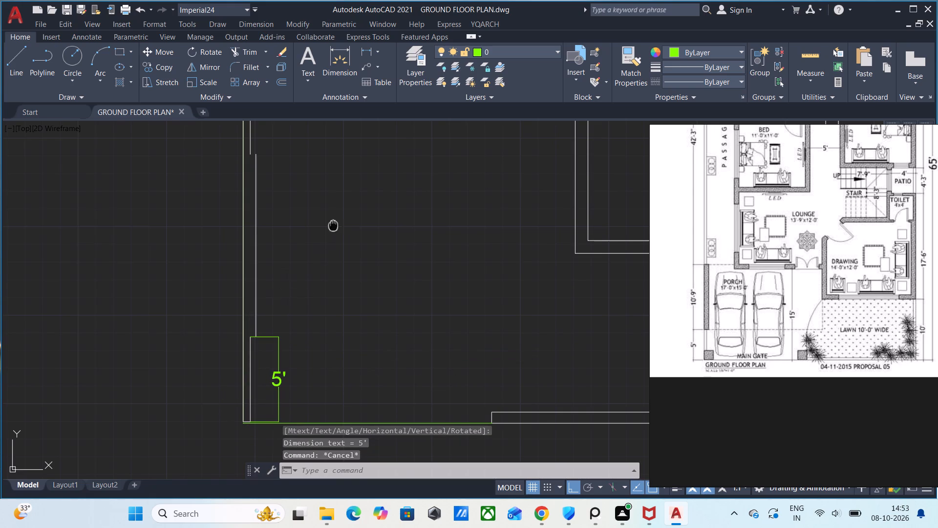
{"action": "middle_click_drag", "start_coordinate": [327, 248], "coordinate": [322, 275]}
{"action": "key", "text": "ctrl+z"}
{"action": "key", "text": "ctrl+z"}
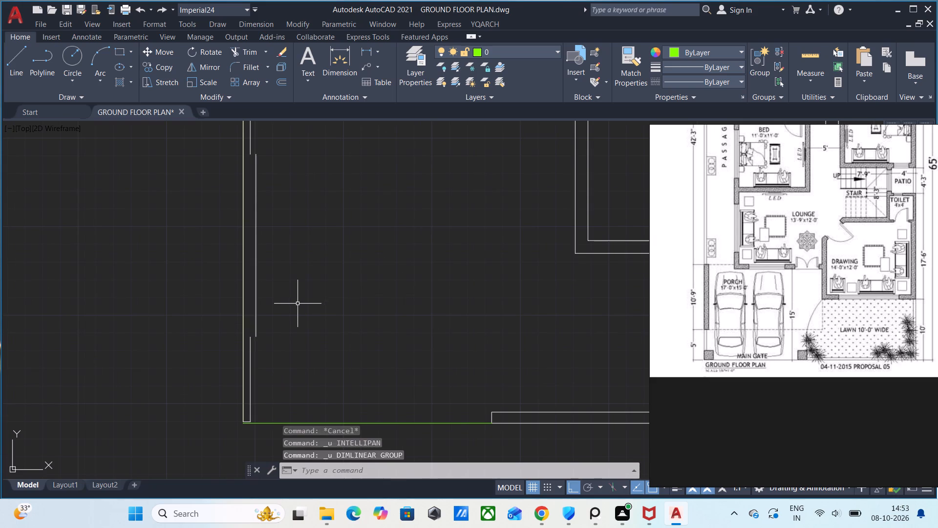
Make WALL the current layer.
{"action": "scroll", "coordinate": [289, 285], "scroll_direction": "up", "scroll_amount": 1}
{"action": "middle_click_drag", "start_coordinate": [278, 231], "coordinate": [264, 408]}
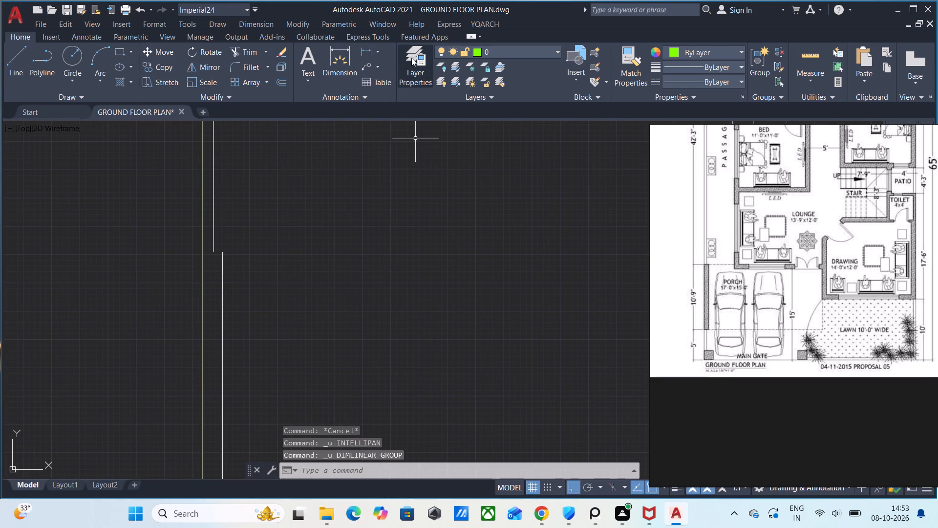
{"action": "left_click", "coordinate": [410, 57]}
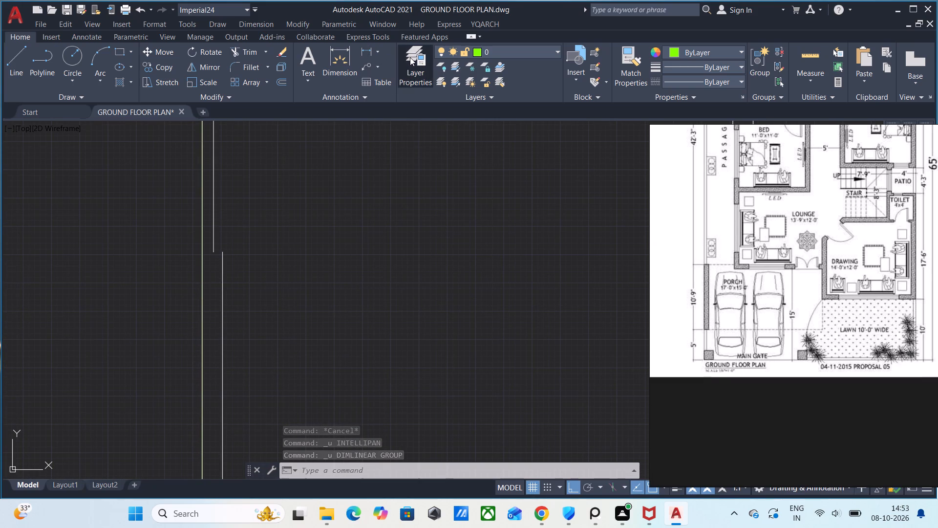
{"action": "left_click", "coordinate": [410, 58]}
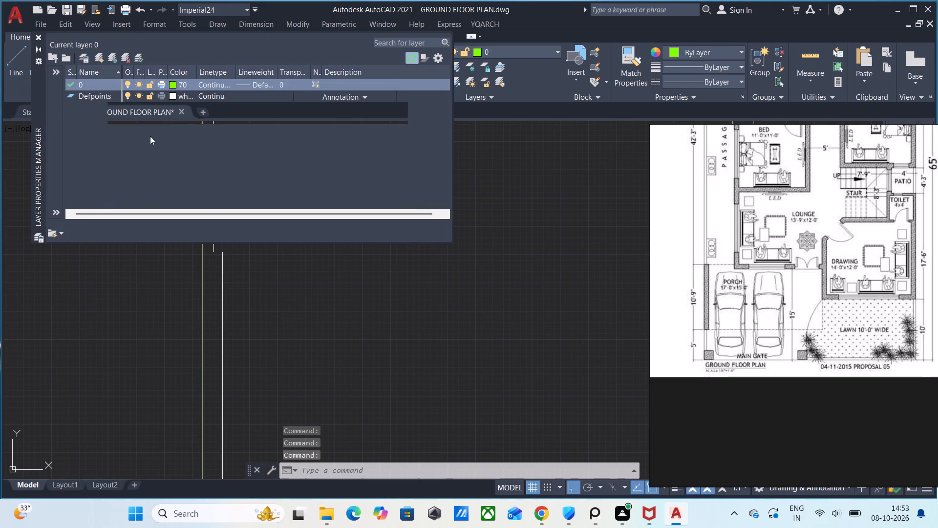
{"action": "left_click", "coordinate": [89, 118]}
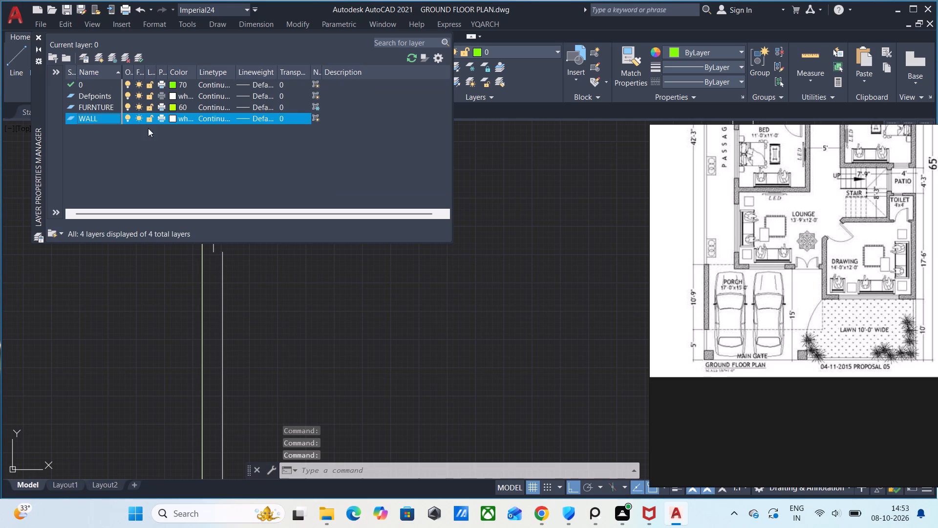
{"action": "left_click", "coordinate": [138, 58]}
{"action": "left_click", "coordinate": [39, 35]}
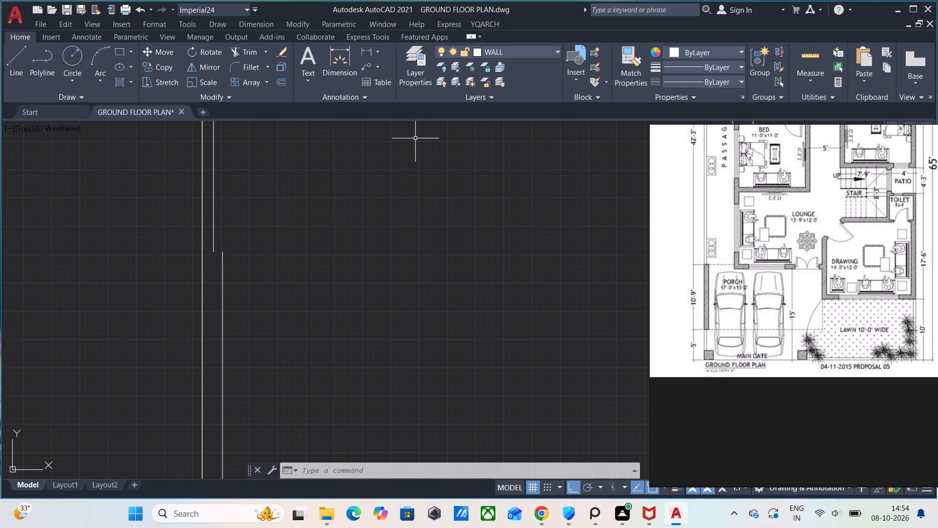
Place a linear dimension outside the passage-side boundary wall, from the rear outer corner to where the thicker porch wall begins.
{"action": "scroll", "coordinate": [385, 241], "scroll_direction": "down", "scroll_amount": 2}
{"action": "middle_click_drag", "start_coordinate": [385, 240], "coordinate": [371, 418]}
{"action": "middle_click_drag", "start_coordinate": [373, 243], "coordinate": [363, 481]}
{"action": "scroll", "coordinate": [345, 328], "scroll_direction": "down", "scroll_amount": 1}
{"action": "middle_click_drag", "start_coordinate": [348, 365], "coordinate": [351, 325]}
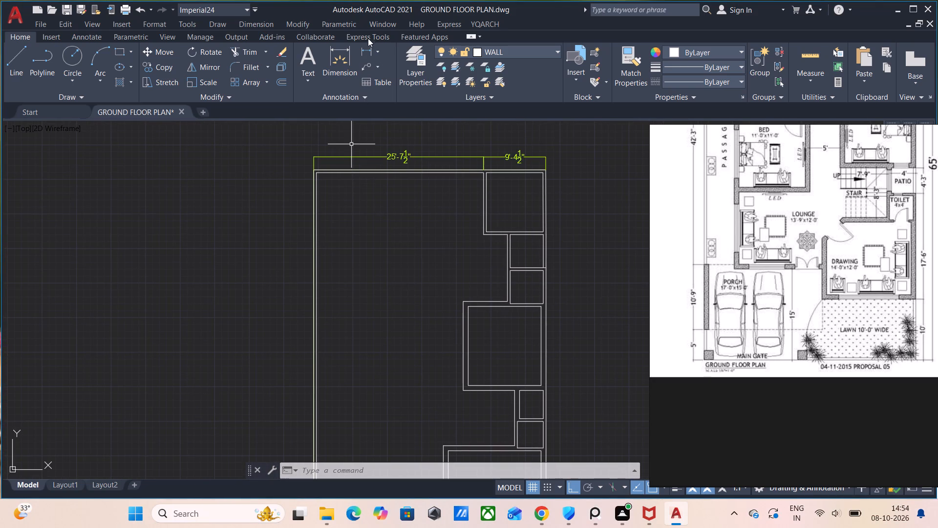
{"action": "left_click", "coordinate": [367, 46]}
{"action": "left_click", "coordinate": [315, 168]}
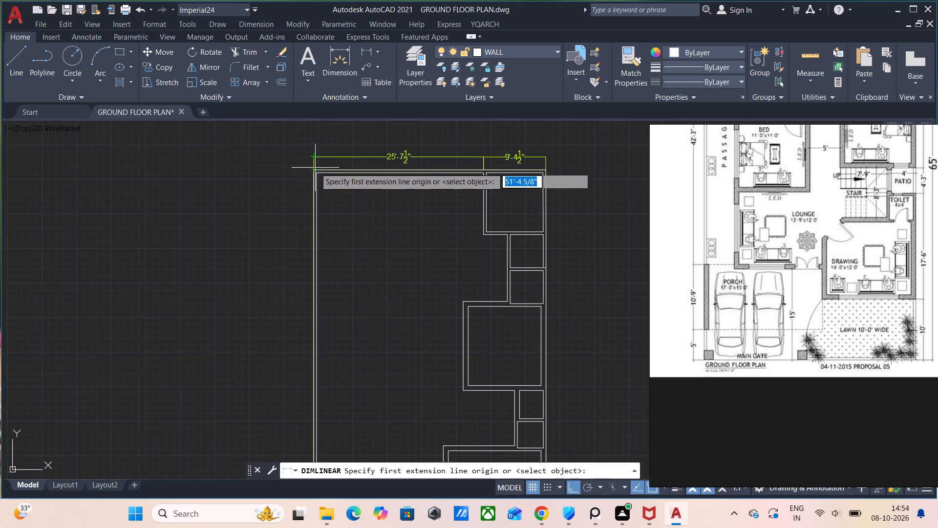
{"action": "middle_click_drag", "start_coordinate": [314, 376], "coordinate": [340, 221]}
{"action": "scroll", "coordinate": [333, 337], "scroll_direction": "up", "scroll_amount": 2}
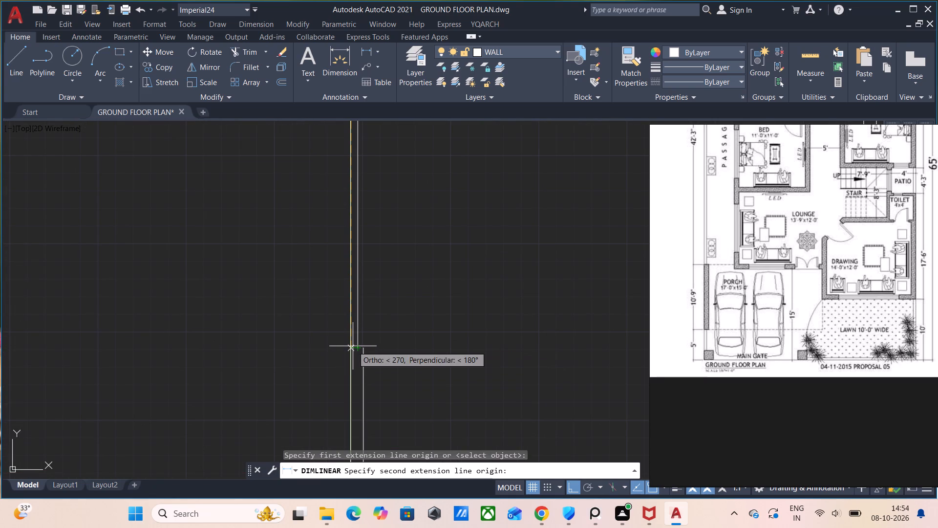
{"action": "left_click_drag", "start_coordinate": [353, 346], "coordinate": [348, 344]}
{"action": "left_click", "coordinate": [306, 327]}
Compare the new passage-side wall dimension with the rear passage and side dimensions in the reference image.
{"action": "scroll", "coordinate": [405, 238], "scroll_direction": "down", "scroll_amount": 1}
{"action": "middle_click_drag", "start_coordinate": [391, 228], "coordinate": [390, 266]}
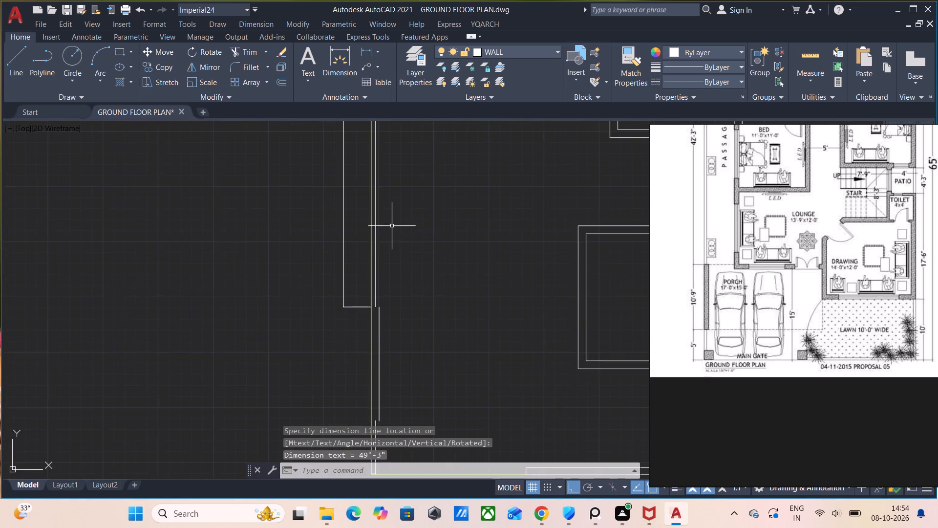
{"action": "middle_click_drag", "start_coordinate": [390, 266], "coordinate": [394, 398]}
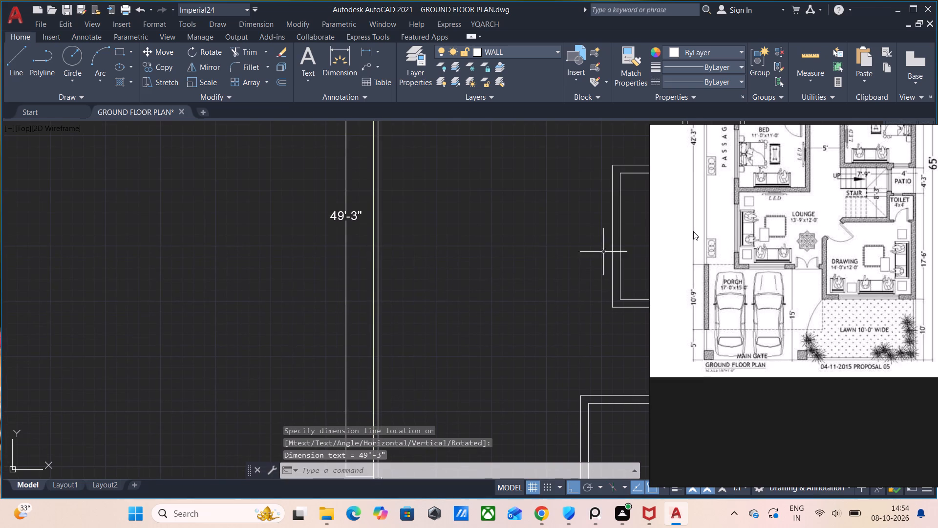
{"action": "scroll", "coordinate": [786, 211], "scroll_direction": "down", "scroll_amount": 2}
{"action": "middle_click_drag", "start_coordinate": [781, 227], "coordinate": [775, 358]}
{"action": "scroll", "coordinate": [727, 296], "scroll_direction": "up", "scroll_amount": 2}
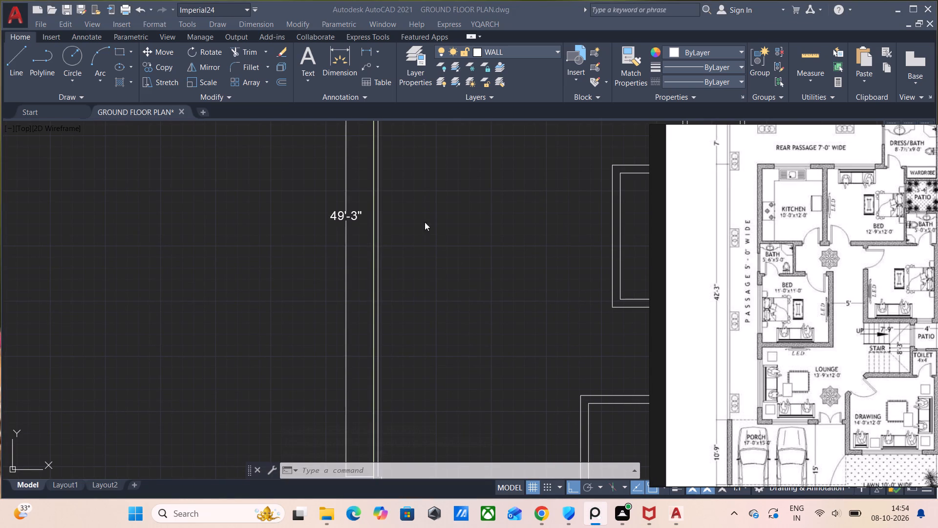
{"action": "scroll", "coordinate": [377, 285], "scroll_direction": "down", "scroll_amount": 1}
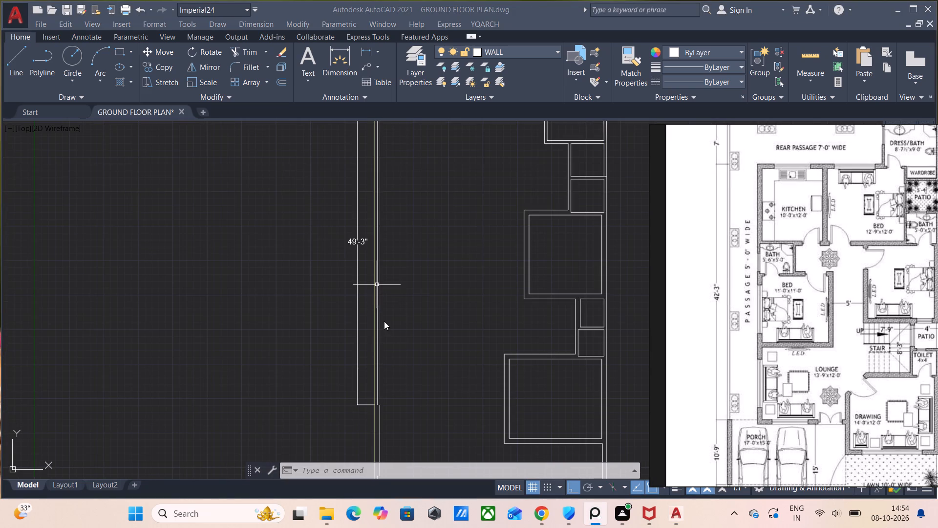
Draw a 9" line closing the rear end of the thicker porch wall, from its inner face to the outer boundary face.
{"action": "middle_click_drag", "start_coordinate": [384, 321], "coordinate": [407, 220]}
{"action": "scroll", "coordinate": [386, 381], "scroll_direction": "up", "scroll_amount": 2}
{"action": "middle_click_drag", "start_coordinate": [385, 403], "coordinate": [404, 312]}
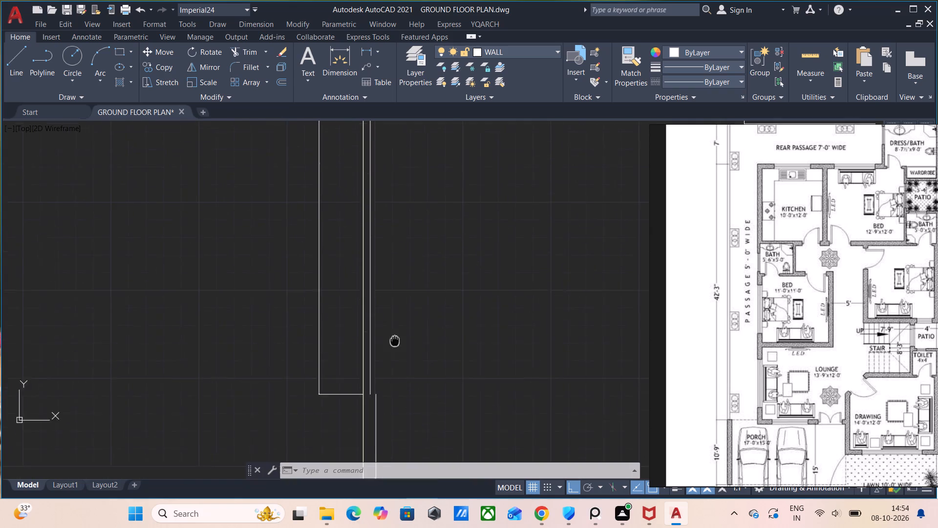
{"action": "middle_click_drag", "start_coordinate": [404, 312], "coordinate": [407, 292]}
{"action": "key", "text": "l"}
{"action": "key", "text": "Return"}
{"action": "scroll", "coordinate": [388, 362], "scroll_direction": "up", "scroll_amount": 2}
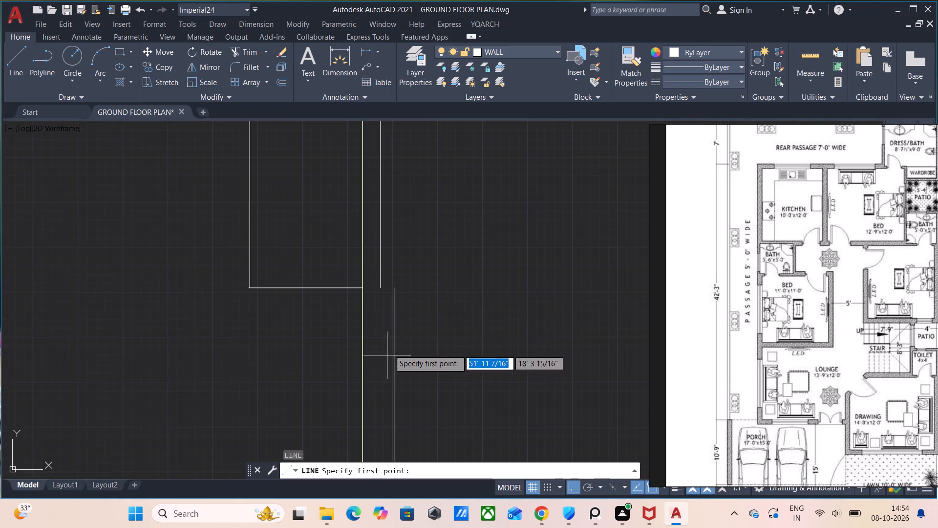
{"action": "left_click", "coordinate": [390, 289]}
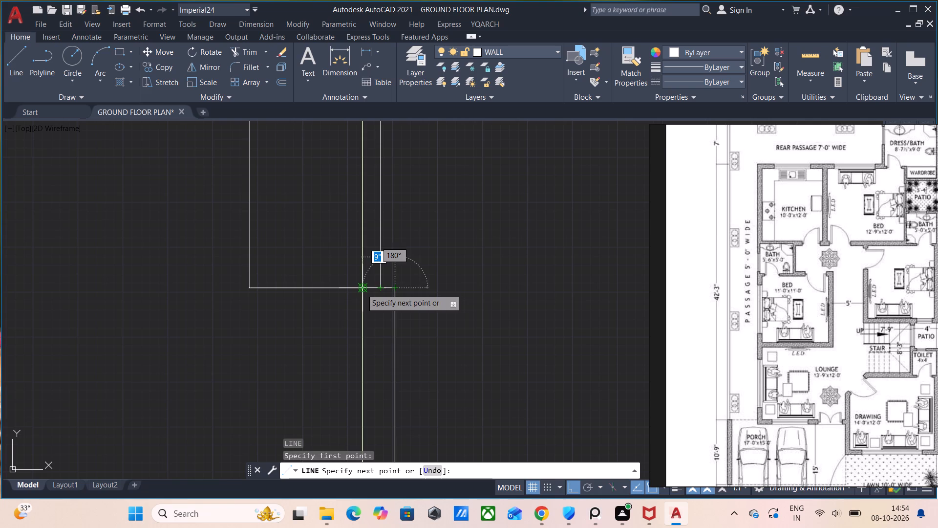
{"action": "left_click", "coordinate": [362, 289]}
{"action": "key", "text": "Escape"}
Draw a line closing the gate-side end of the thicker porch wall, from its inner face to the outer boundary face.
{"action": "scroll", "coordinate": [407, 307], "scroll_direction": "down", "scroll_amount": 2}
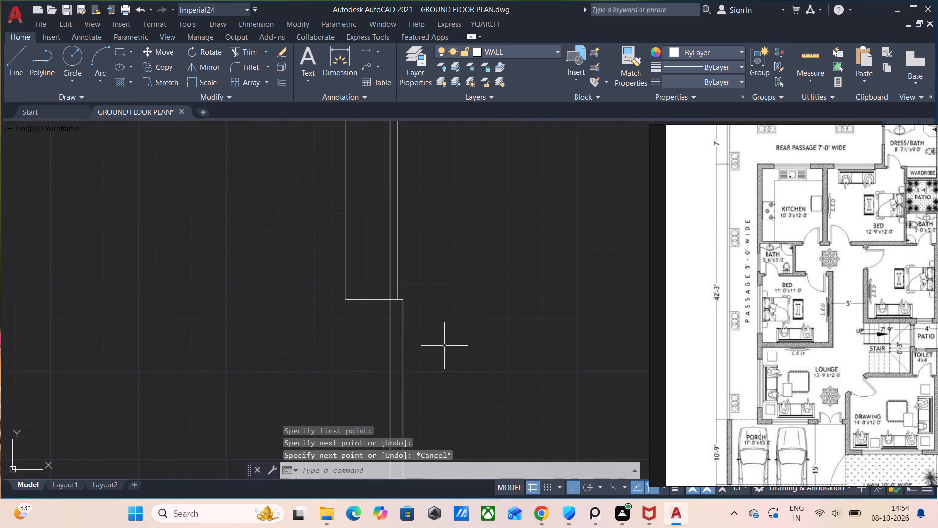
{"action": "scroll", "coordinate": [453, 359], "scroll_direction": "down", "scroll_amount": 2}
{"action": "middle_click_drag", "start_coordinate": [464, 373], "coordinate": [453, 249]}
{"action": "scroll", "coordinate": [435, 291], "scroll_direction": "up", "scroll_amount": 2}
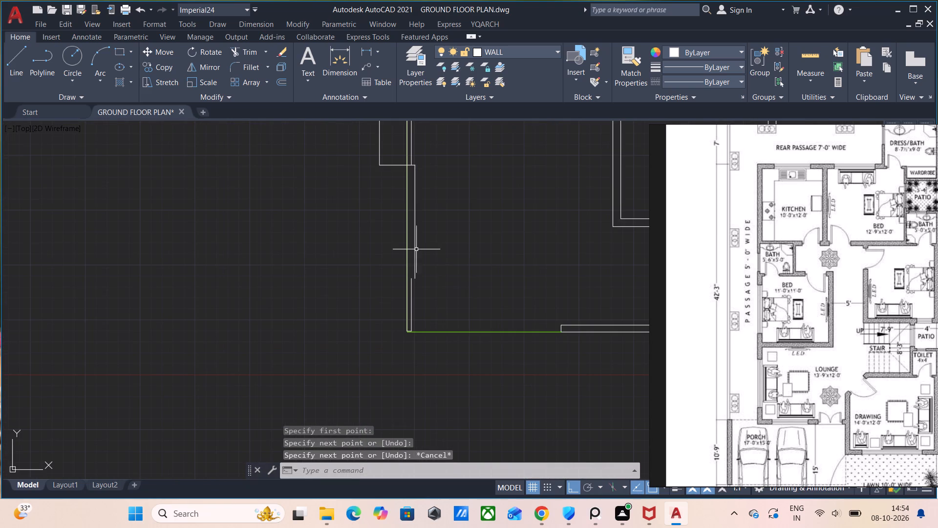
{"action": "key", "text": "l"}
{"action": "key", "text": "Return"}
{"action": "scroll", "coordinate": [399, 286], "scroll_direction": "up", "scroll_amount": 2}
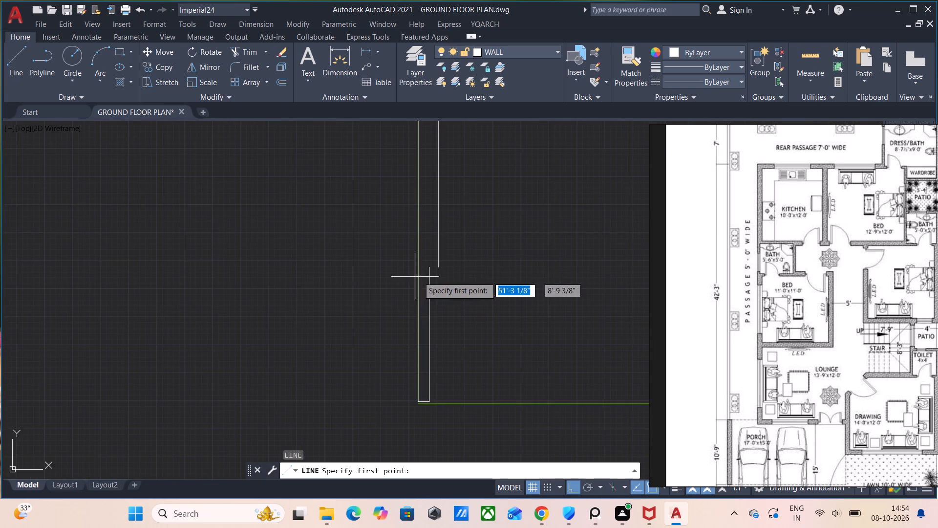
{"action": "left_click", "coordinate": [438, 266]}
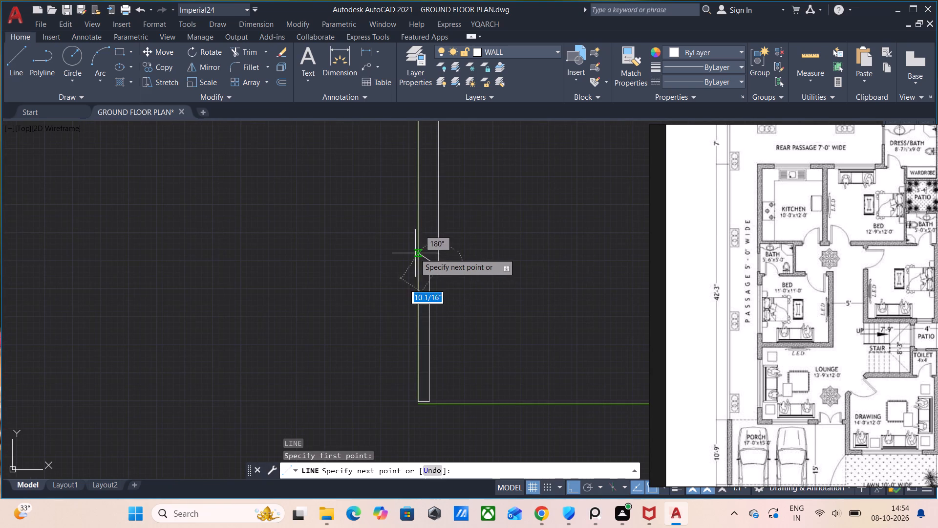
{"action": "left_click", "coordinate": [417, 264]}
{"action": "key", "text": "Escape"}
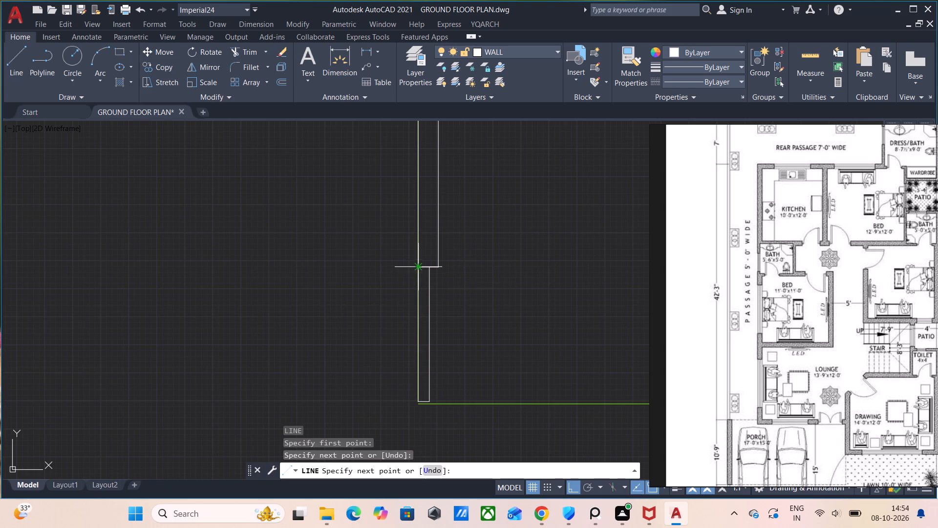
{"action": "scroll", "coordinate": [502, 363], "scroll_direction": "down", "scroll_amount": 1}
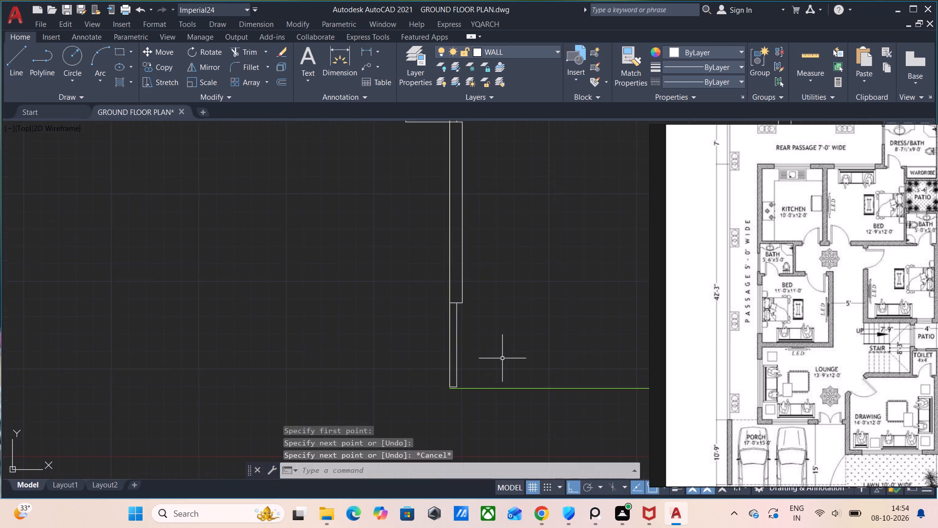
{"action": "middle_click_drag", "start_coordinate": [501, 359], "coordinate": [308, 338]}
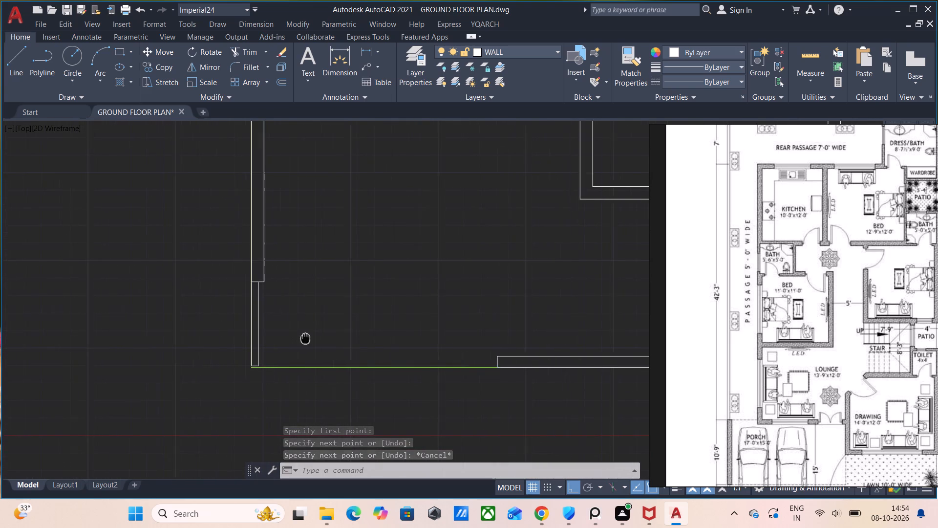
Delete the green line that spans the main gate opening along the front boundary.
{"action": "middle_click_drag", "start_coordinate": [308, 338], "coordinate": [312, 338]}
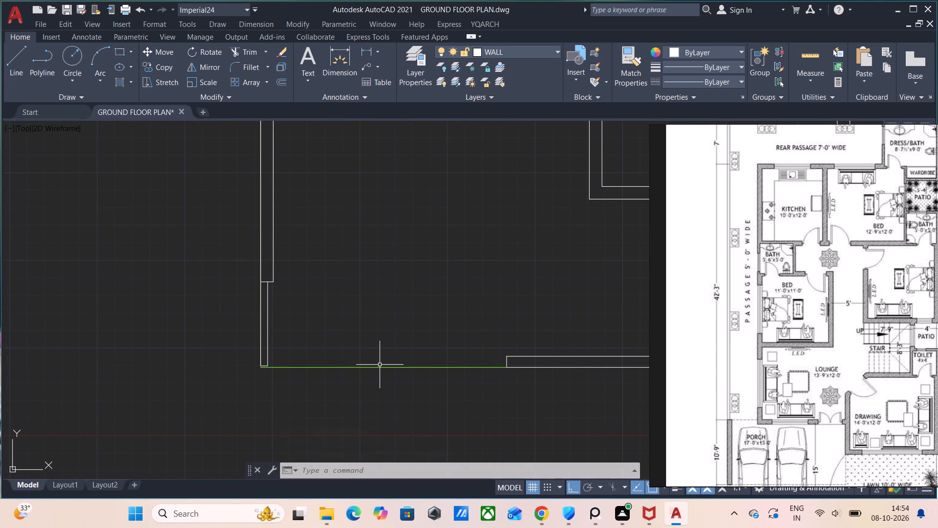
{"action": "left_click", "coordinate": [384, 367]}
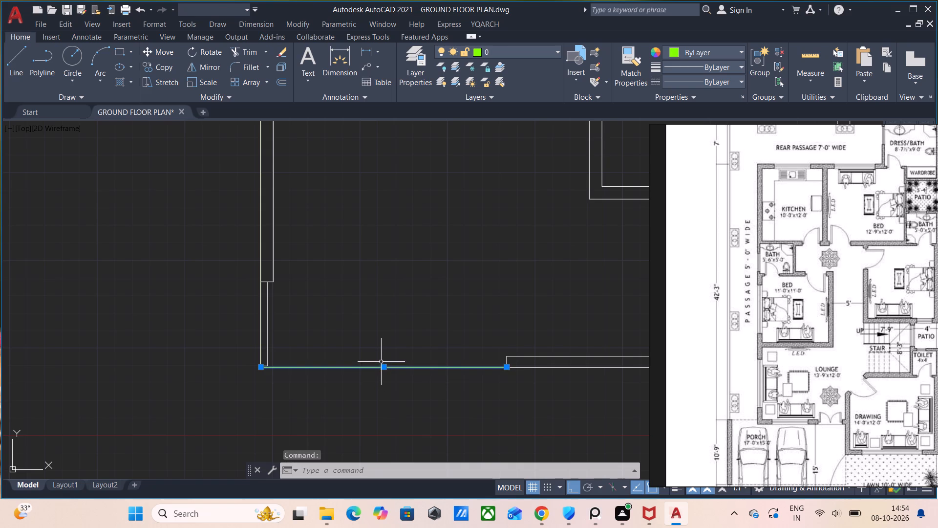
{"action": "key", "text": "Delete"}
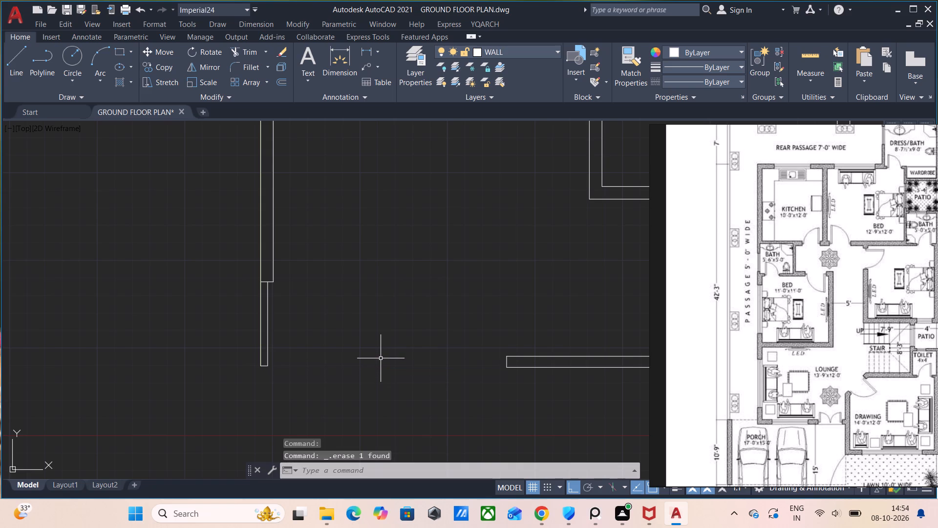
Draw a line about 14'-7½" long across the main gate opening, from the front wall's end to the porch-side wall's outer corner.
{"action": "key", "text": "l"}
{"action": "key", "text": "Return"}
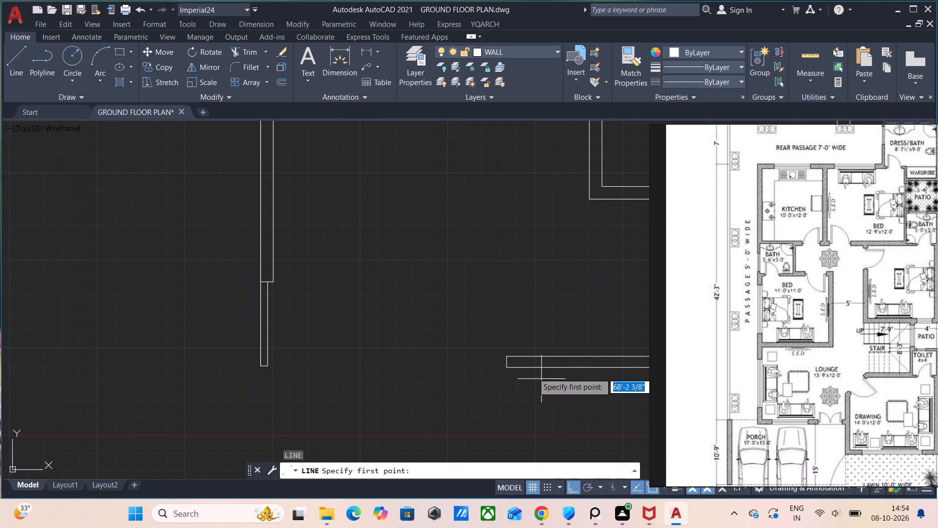
{"action": "left_click", "coordinate": [505, 371]}
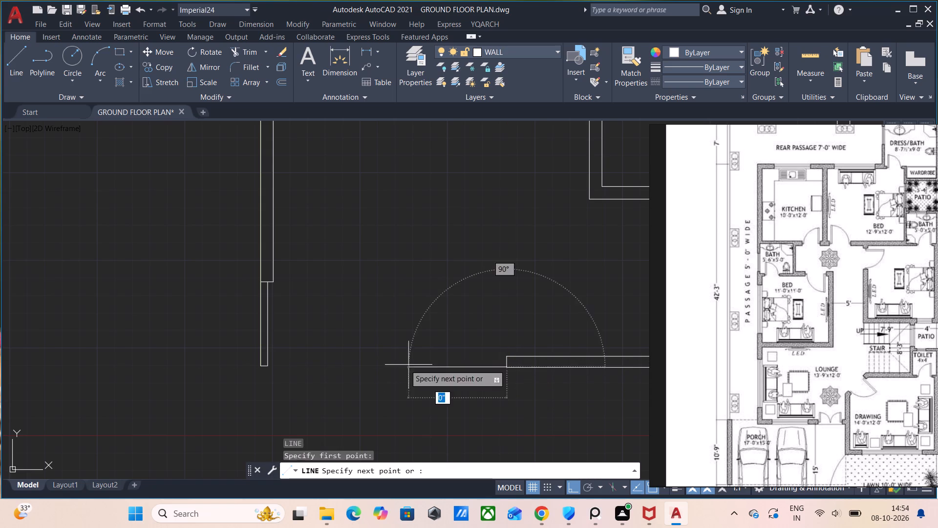
{"action": "left_click", "coordinate": [258, 362]}
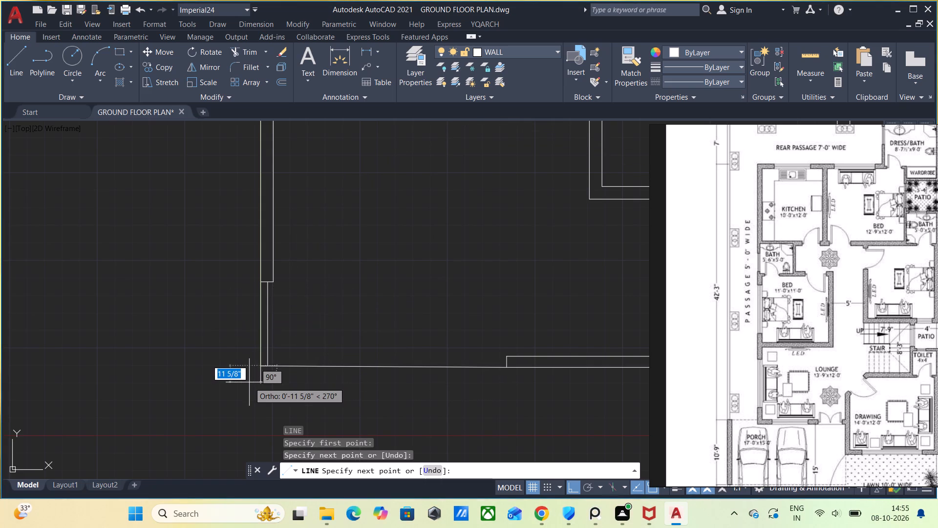
{"action": "key", "text": "Escape"}
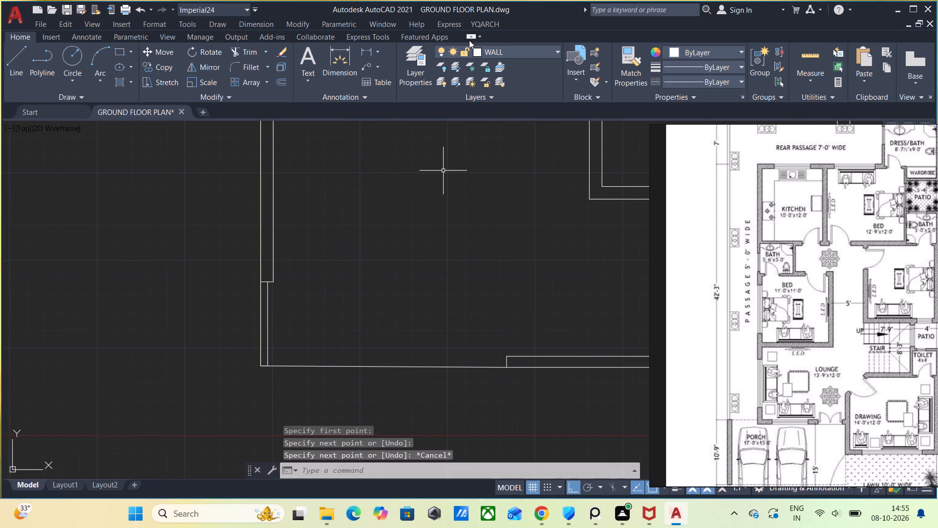
{"action": "scroll", "coordinate": [253, 407], "scroll_direction": "up", "scroll_amount": 2}
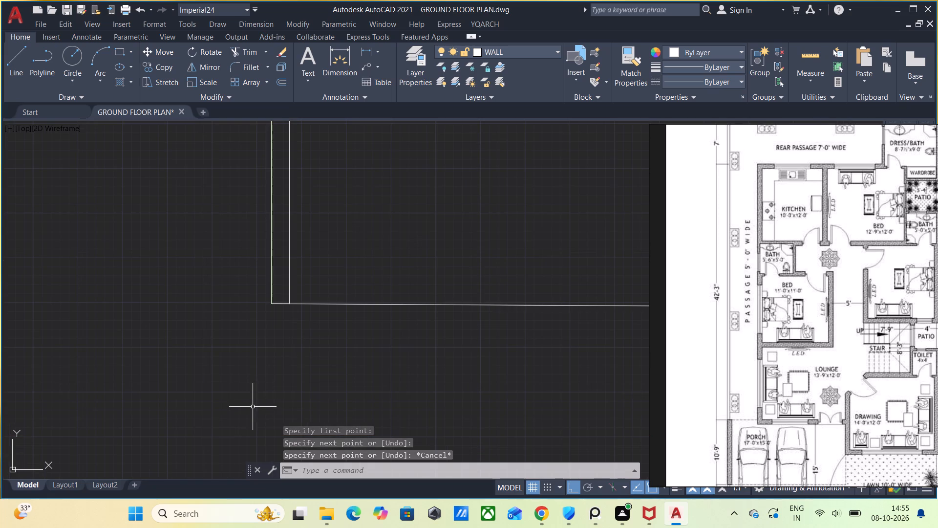
{"action": "scroll", "coordinate": [383, 266], "scroll_direction": "down", "scroll_amount": 4}
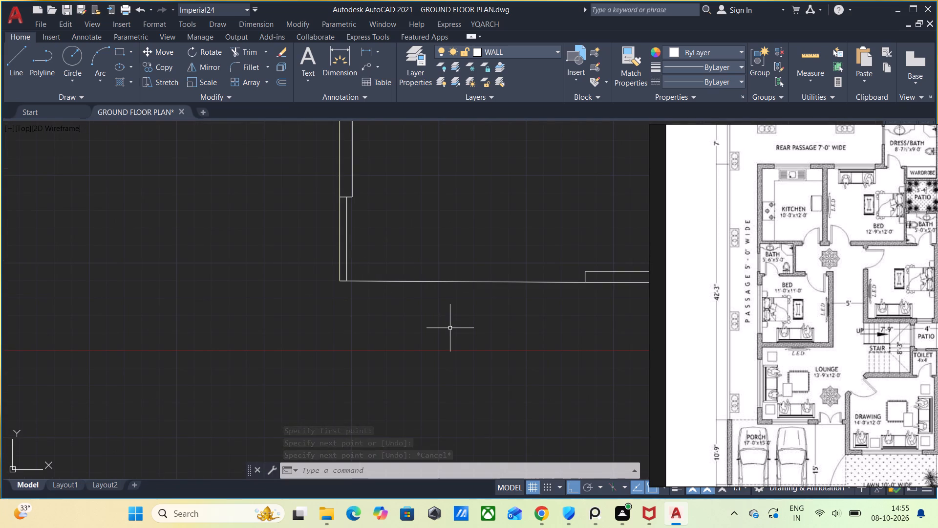
Run Overkill with the default settings on the front and porch-side boundary walls and the drawing room walls.
{"action": "key", "text": "o"}
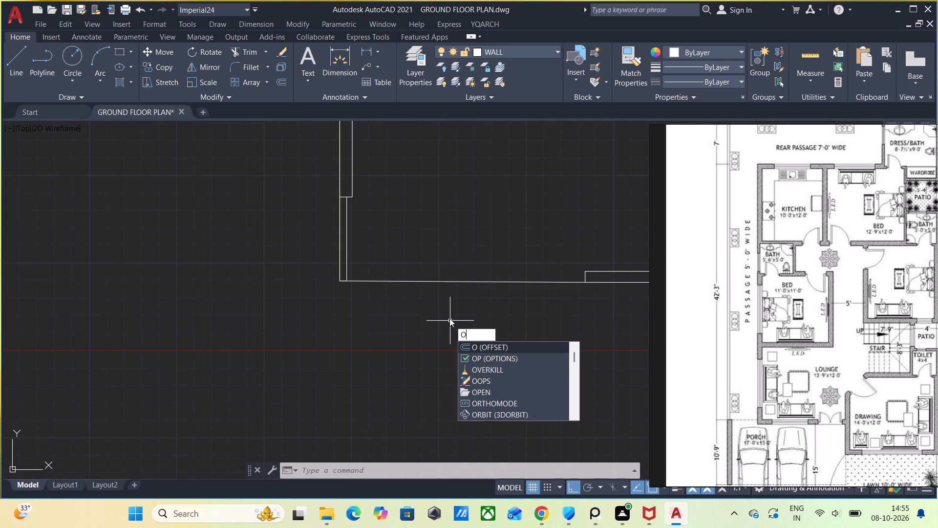
{"action": "type", "text": "VER"}
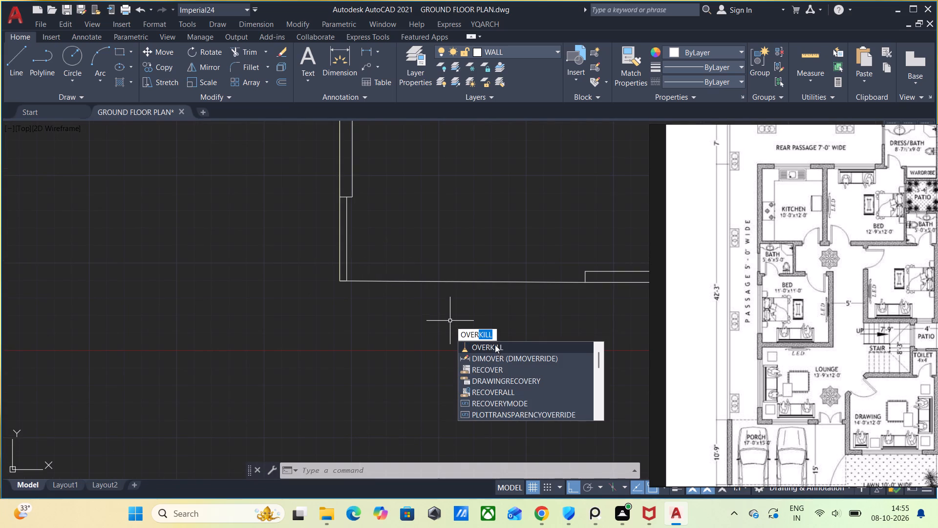
{"action": "left_click", "coordinate": [495, 345]}
{"action": "scroll", "coordinate": [516, 330], "scroll_direction": "down", "scroll_amount": 3}
{"action": "left_click_drag", "start_coordinate": [603, 390], "coordinate": [597, 378]}
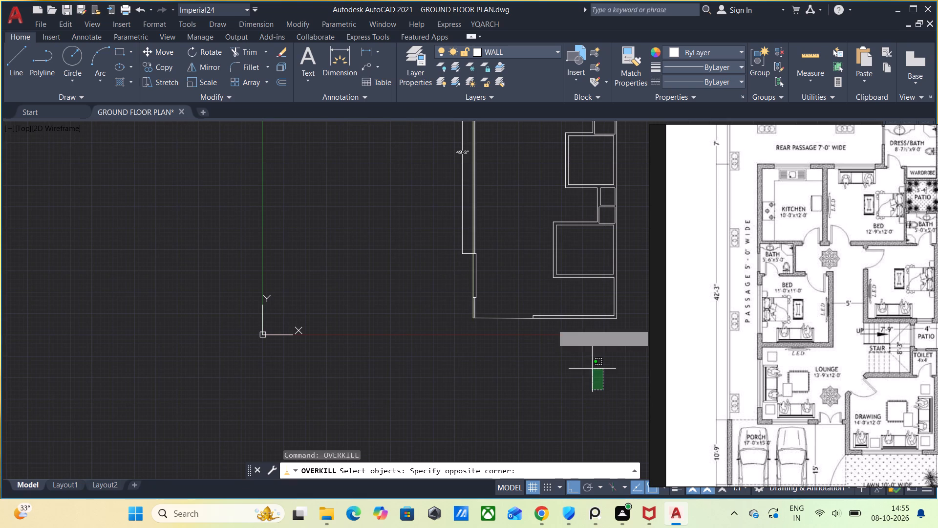
{"action": "left_click", "coordinate": [419, 230]}
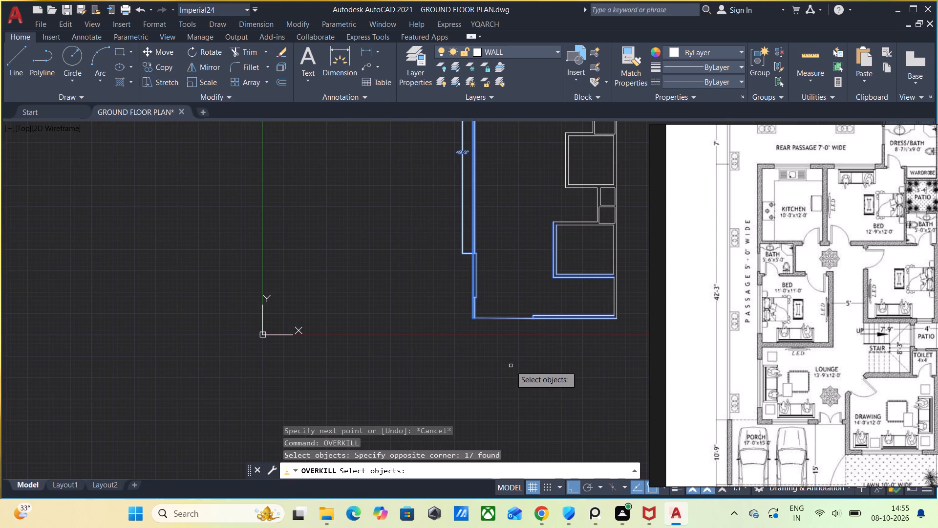
{"action": "key", "text": "Return"}
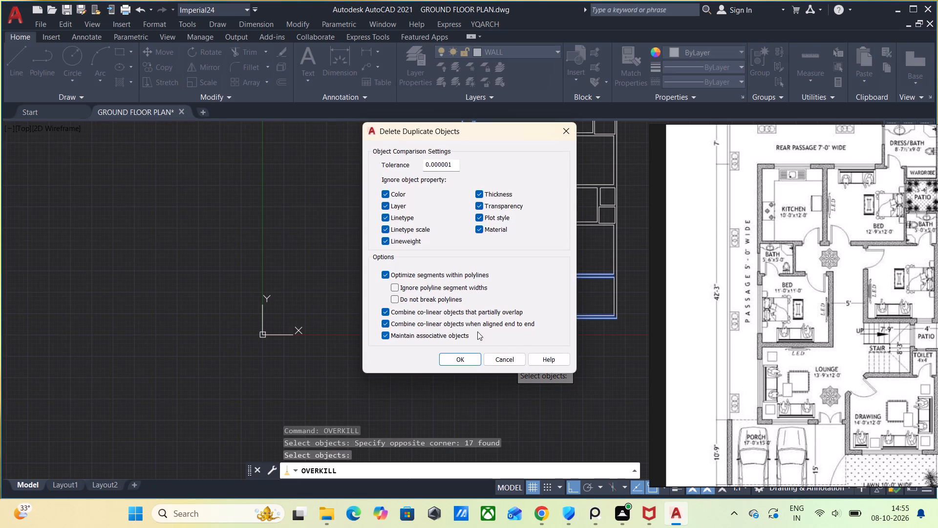
{"action": "left_click", "coordinate": [464, 357]}
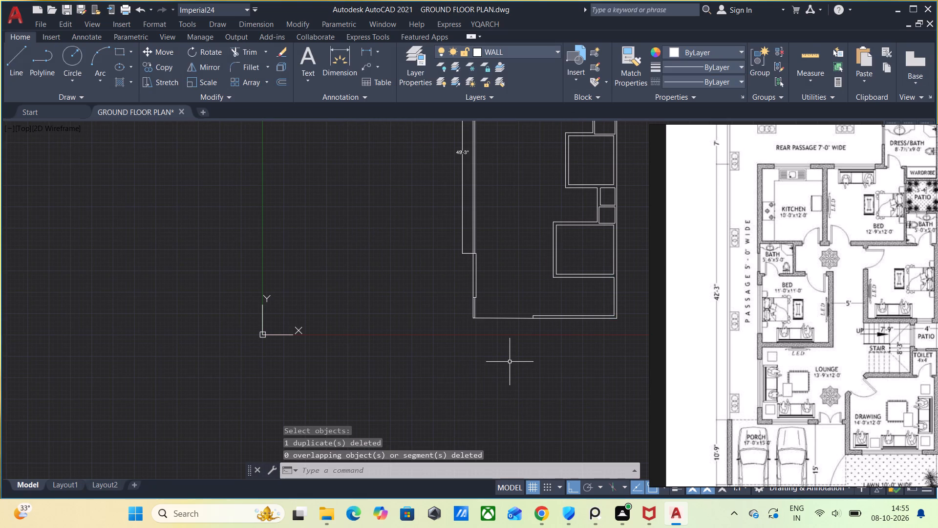
Save the ground floor plan drawing.
{"action": "scroll", "coordinate": [473, 346], "scroll_direction": "down", "scroll_amount": 2}
{"action": "middle_click_drag", "start_coordinate": [501, 296], "coordinate": [462, 315]}
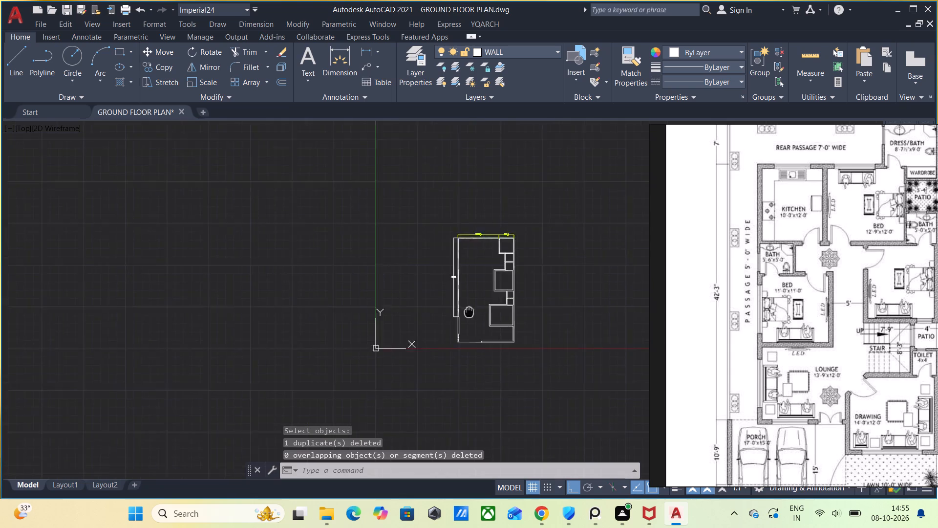
{"action": "middle_click_drag", "start_coordinate": [462, 315], "coordinate": [456, 317]}
{"action": "scroll", "coordinate": [478, 324], "scroll_direction": "up", "scroll_amount": 2}
{"action": "scroll", "coordinate": [510, 295], "scroll_direction": "up", "scroll_amount": 1}
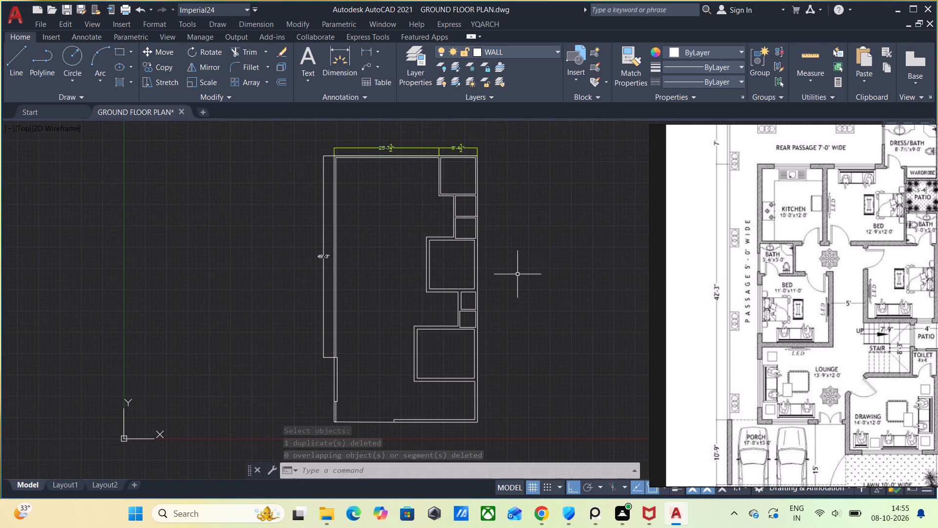
{"action": "key", "text": "ctrl+s"}
Compare the walls around the dress/bath and rear passage in the reference image with the same area of the drawing.
{"action": "scroll", "coordinate": [847, 323], "scroll_direction": "down", "scroll_amount": 1}
{"action": "middle_click_drag", "start_coordinate": [851, 312], "coordinate": [827, 327]}
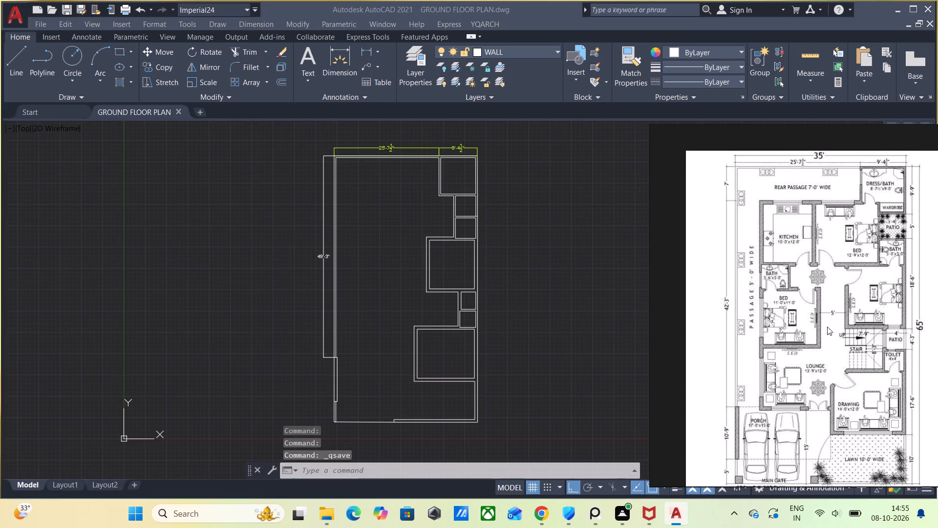
{"action": "middle_click_drag", "start_coordinate": [827, 327], "coordinate": [805, 361]}
{"action": "scroll", "coordinate": [824, 306], "scroll_direction": "up", "scroll_amount": 2}
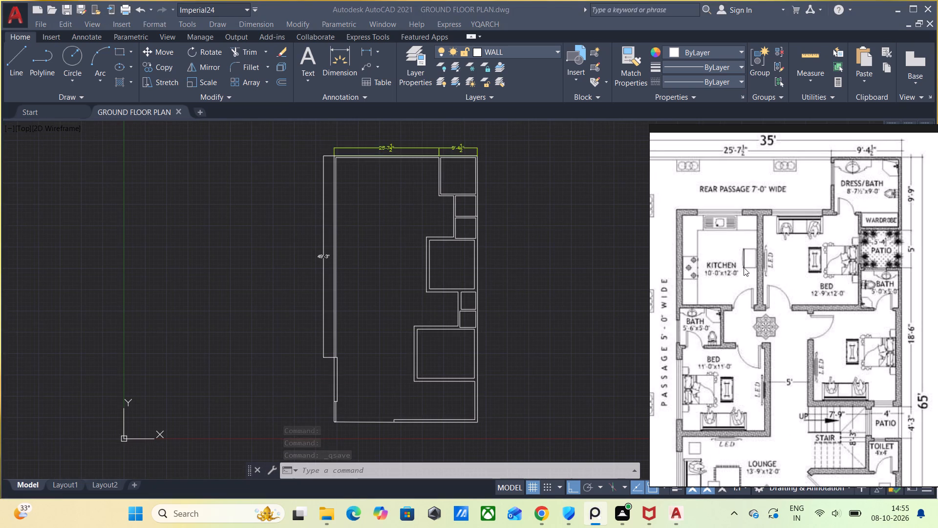
{"action": "scroll", "coordinate": [383, 187], "scroll_direction": "up", "scroll_amount": 2}
{"action": "middle_click_drag", "start_coordinate": [405, 162], "coordinate": [407, 263]}
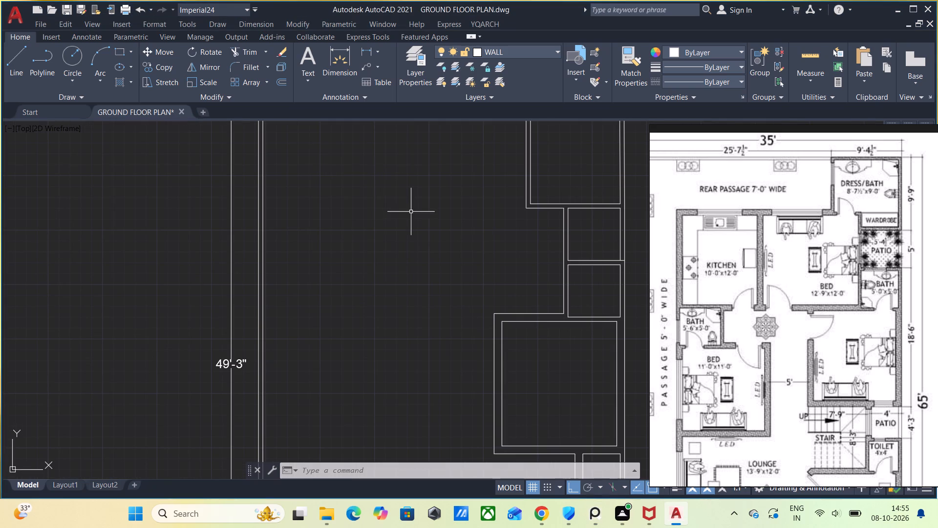
{"action": "middle_click_drag", "start_coordinate": [411, 190], "coordinate": [437, 305]}
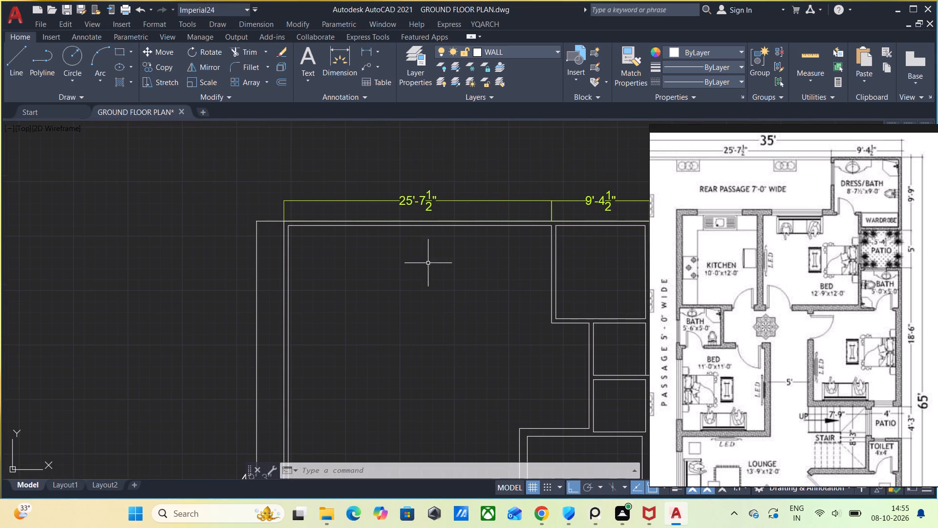
{"action": "middle_click_drag", "start_coordinate": [489, 308], "coordinate": [441, 300]}
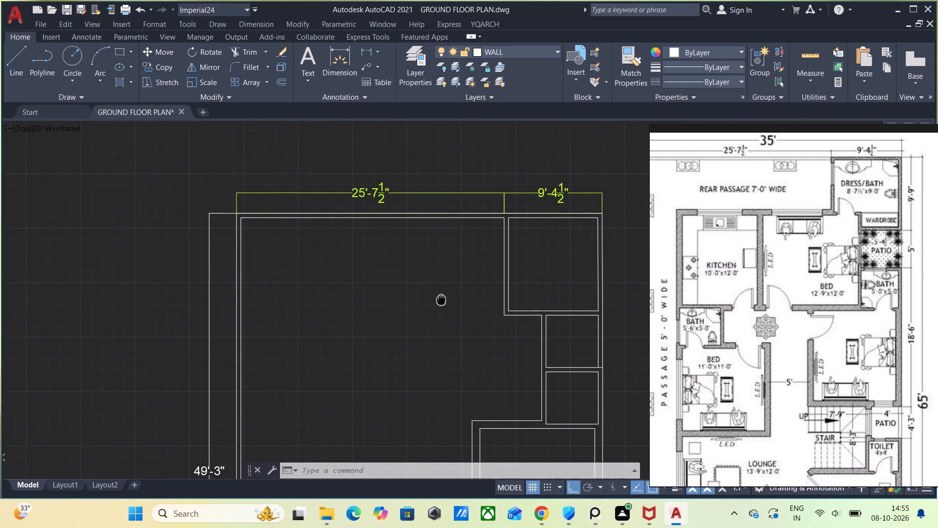
{"action": "middle_click_drag", "start_coordinate": [441, 300], "coordinate": [436, 298]}
{"action": "scroll", "coordinate": [456, 305], "scroll_direction": "up", "scroll_amount": 1}
{"action": "middle_click_drag", "start_coordinate": [470, 315], "coordinate": [388, 308]}
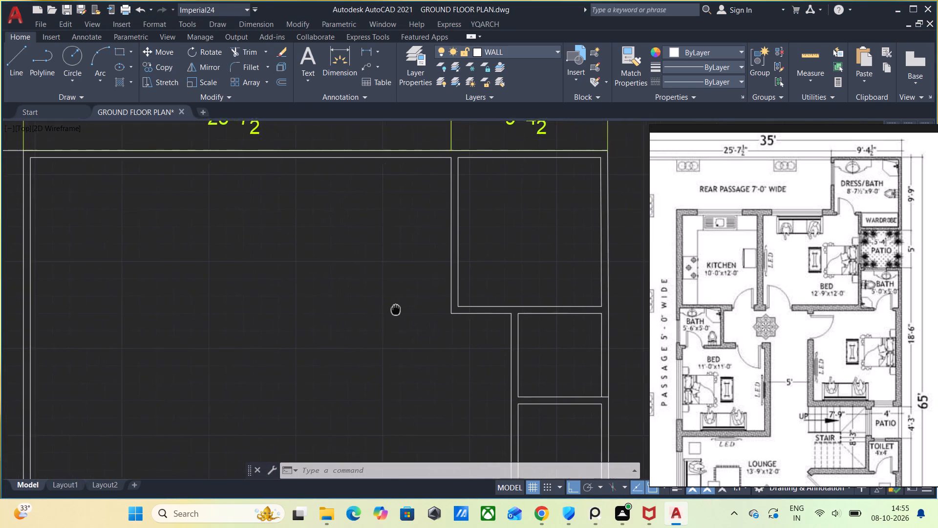
{"action": "middle_click_drag", "start_coordinate": [388, 308], "coordinate": [373, 302]}
{"action": "scroll", "coordinate": [833, 268], "scroll_direction": "up", "scroll_amount": 2}
{"action": "middle_click_drag", "start_coordinate": [837, 222], "coordinate": [809, 310]}
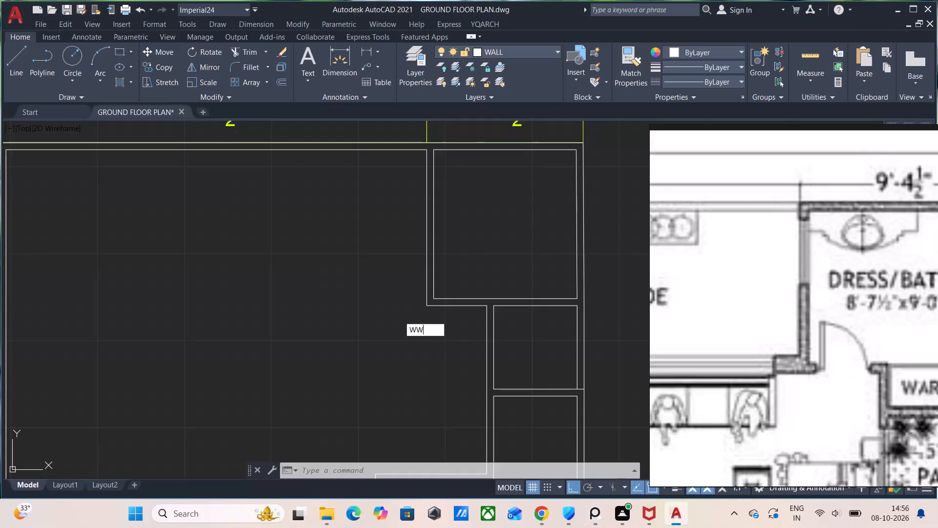
Start the YQArch wall command and set its wall thickness to 9.
{"action": "key", "text": "Return"}
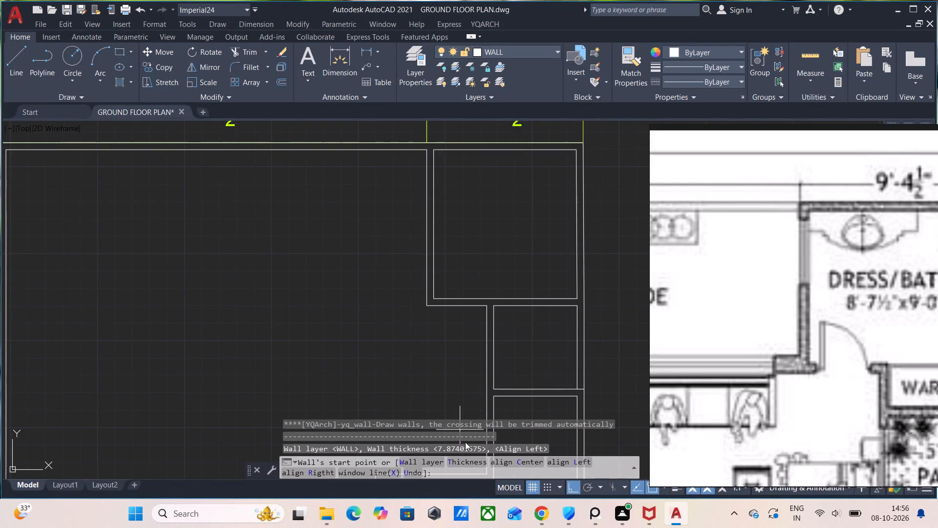
{"action": "left_click", "coordinate": [470, 461]}
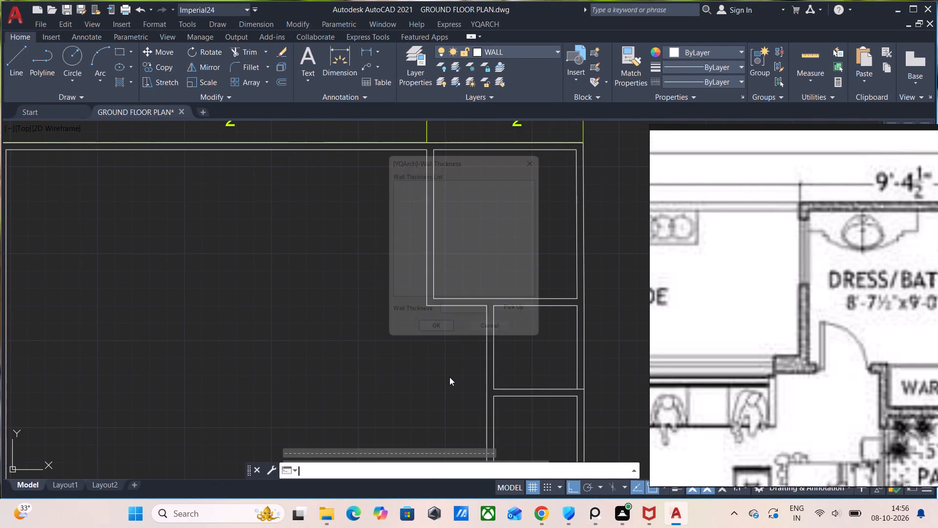
{"action": "left_click", "coordinate": [468, 323]}
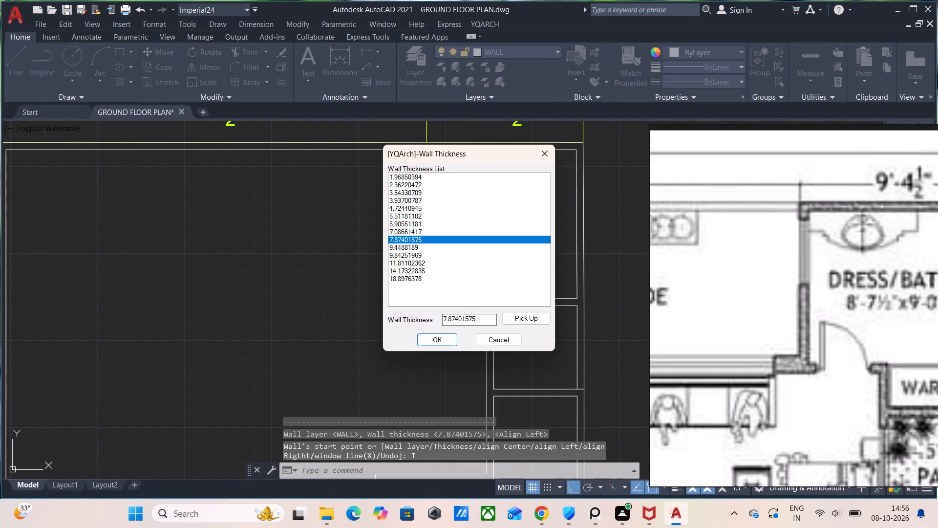
{"action": "left_click", "coordinate": [480, 324]}
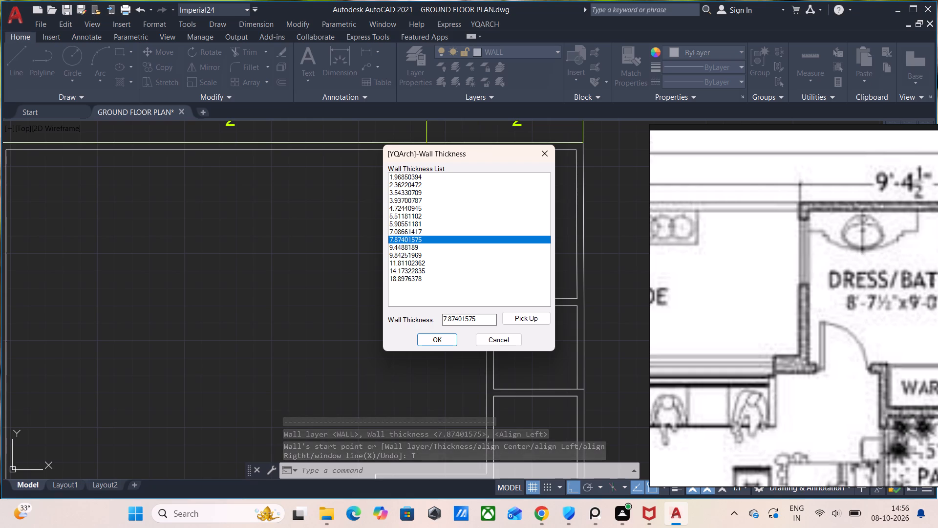
{"action": "key", "text": "BackSpace"}
{"action": "key", "text": "BackSpace"}
{"action": "key", "text": "BackSpace"}
{"action": "key", "text": "BackSpace"}
{"action": "key", "text": "BackSpace"}
{"action": "key", "text": "BackSpace"}
{"action": "key", "text": "BackSpace"}
{"action": "key", "text": "BackSpace"}
{"action": "key", "text": "BackSpace"}
{"action": "key", "text": "BackSpace"}
{"action": "key", "text": "BackSpace"}
{"action": "key", "text": "BackSpace"}
{"action": "key", "text": "BackSpace"}
{"action": "key", "text": "BackSpace"}
{"action": "key", "text": "BackSpace"}
{"action": "key", "text": "BackSpace"}
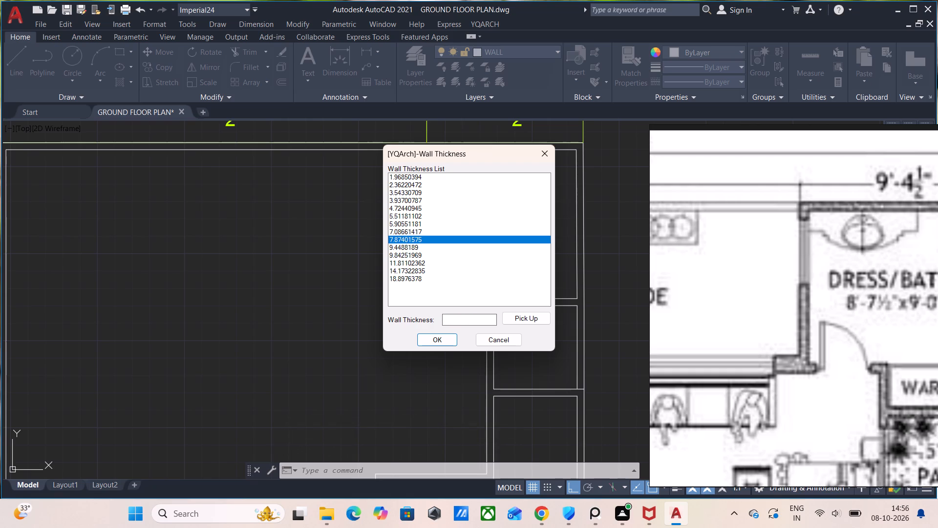
{"action": "key", "text": "9"}
{"action": "key", "text": "Return"}
{"action": "left_click", "coordinate": [447, 339]}
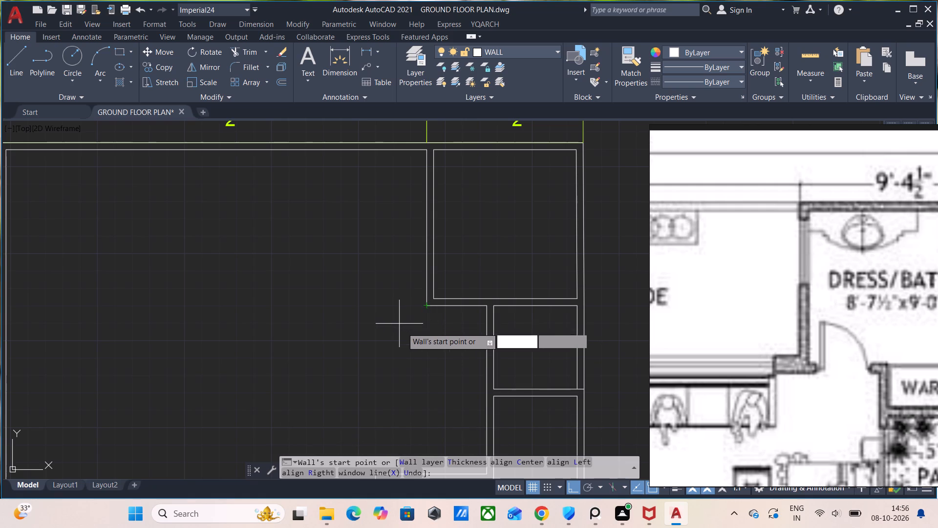
Start the 9" wall at the outer corner of the dress/bath walls, beside the rear passage.
{"action": "left_click", "coordinate": [426, 305]}
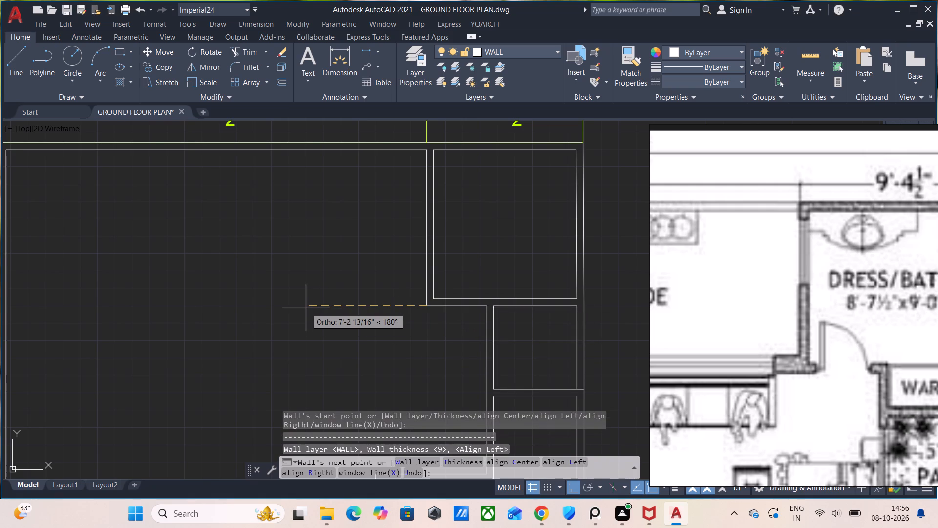
Examine the bedroom, kitchen and rear passage walls and the bedroom's dimensions in the reference image.
{"action": "scroll", "coordinate": [833, 373], "scroll_direction": "down", "scroll_amount": 2}
{"action": "middle_click_drag", "start_coordinate": [804, 390], "coordinate": [831, 409]}
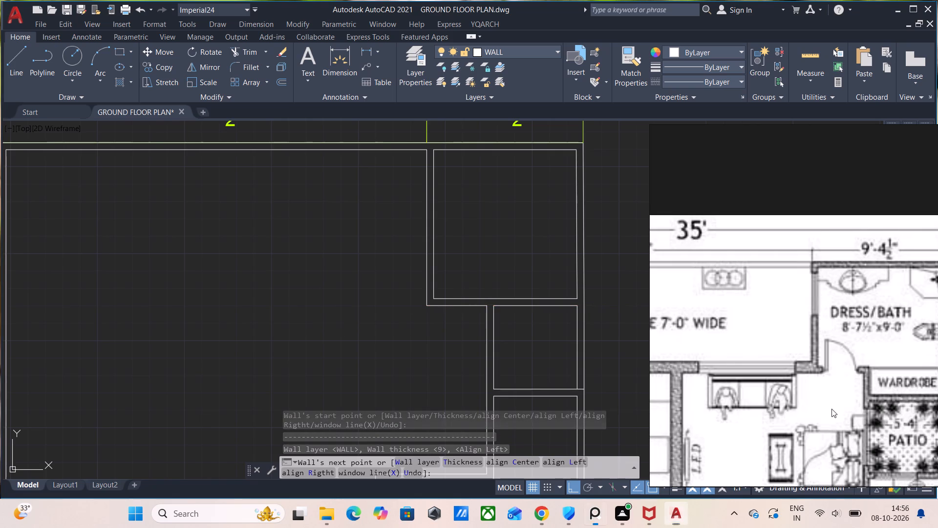
{"action": "middle_click_drag", "start_coordinate": [831, 409], "coordinate": [905, 441]}
{"action": "scroll", "coordinate": [778, 400], "scroll_direction": "down", "scroll_amount": 2}
{"action": "middle_click_drag", "start_coordinate": [782, 404], "coordinate": [786, 406]}
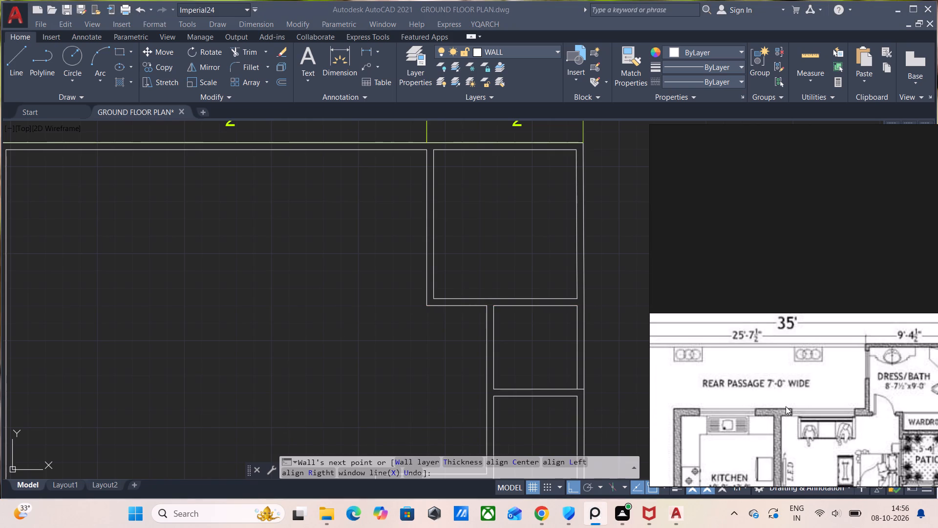
{"action": "middle_click_drag", "start_coordinate": [786, 406], "coordinate": [791, 372]}
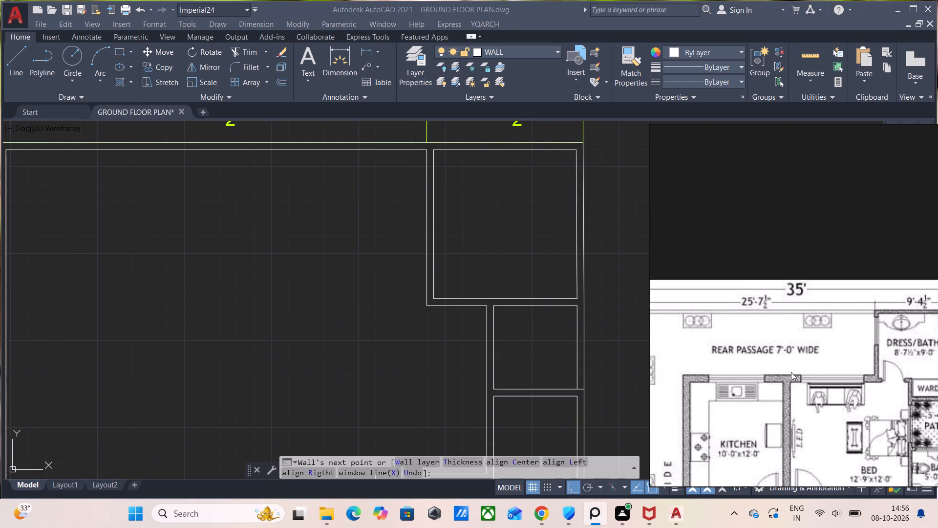
{"action": "middle_click_drag", "start_coordinate": [791, 372], "coordinate": [761, 377]}
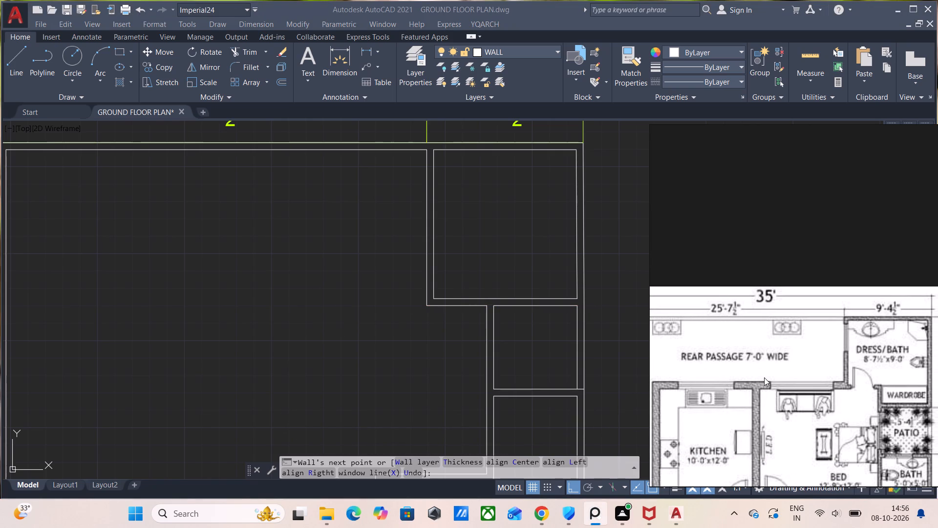
{"action": "scroll", "coordinate": [764, 377], "scroll_direction": "up", "scroll_amount": 2}
{"action": "scroll", "coordinate": [764, 377], "scroll_direction": "down", "scroll_amount": 1}
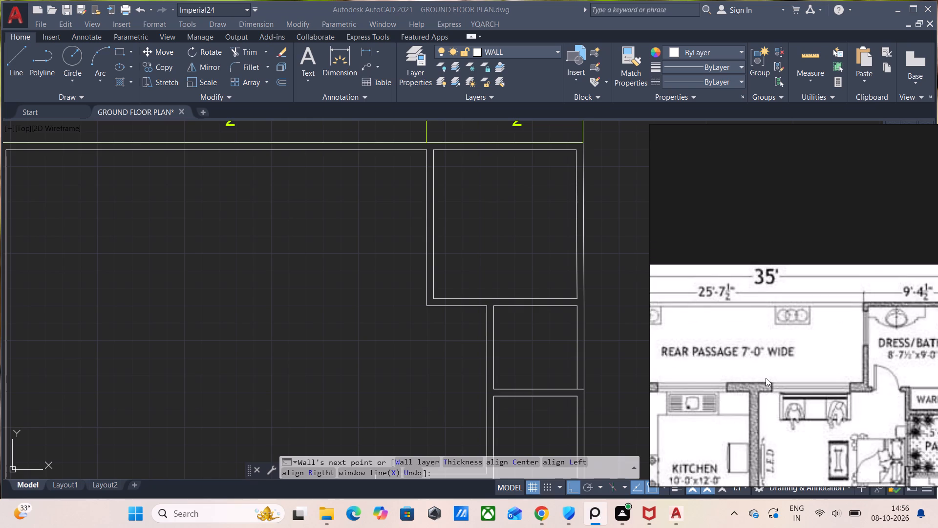
{"action": "scroll", "coordinate": [766, 378], "scroll_direction": "down", "scroll_amount": 1}
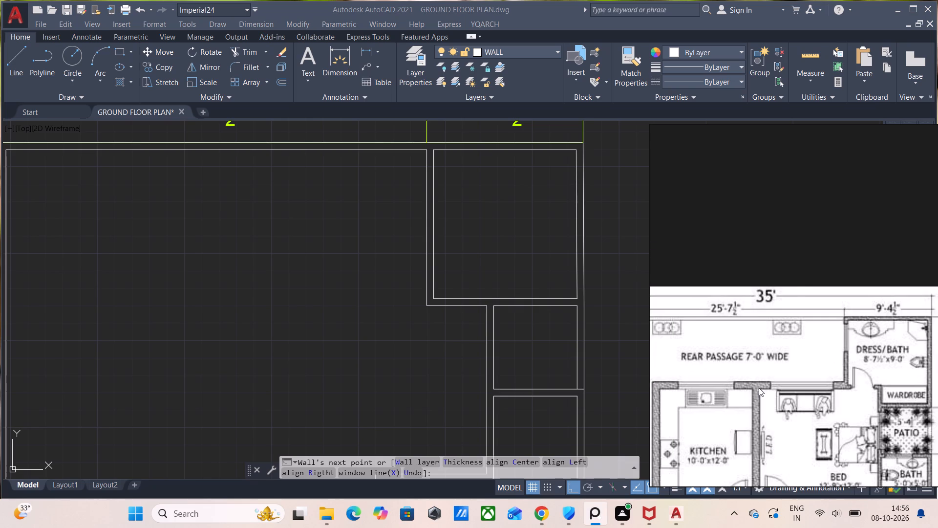
{"action": "scroll", "coordinate": [759, 388], "scroll_direction": "down", "scroll_amount": 1}
{"action": "middle_click_drag", "start_coordinate": [745, 406], "coordinate": [758, 394]}
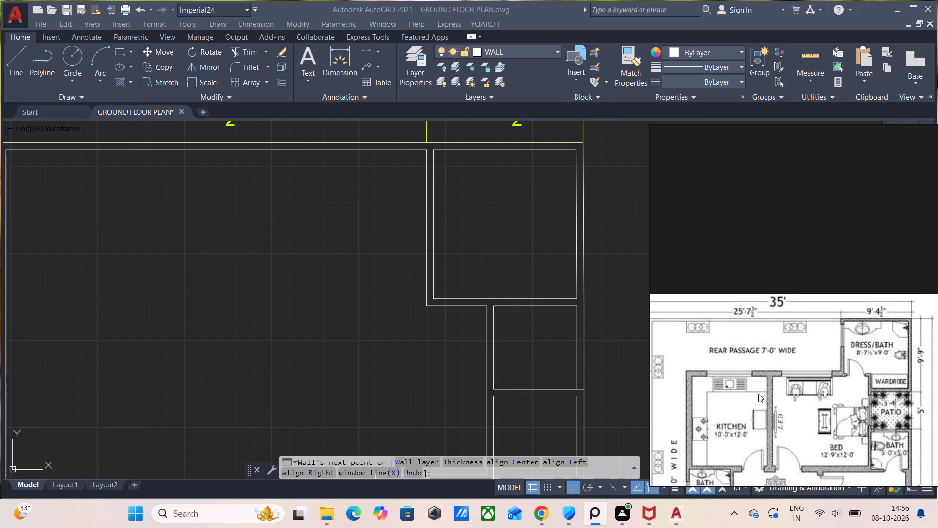
{"action": "middle_click_drag", "start_coordinate": [758, 394], "coordinate": [749, 388]}
{"action": "scroll", "coordinate": [774, 405], "scroll_direction": "up", "scroll_amount": 2}
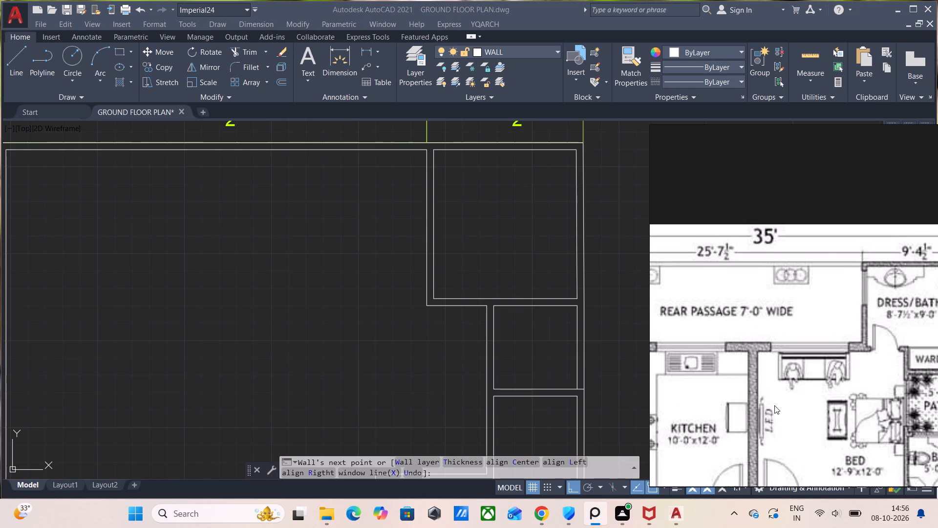
{"action": "middle_click_drag", "start_coordinate": [801, 431], "coordinate": [781, 355]}
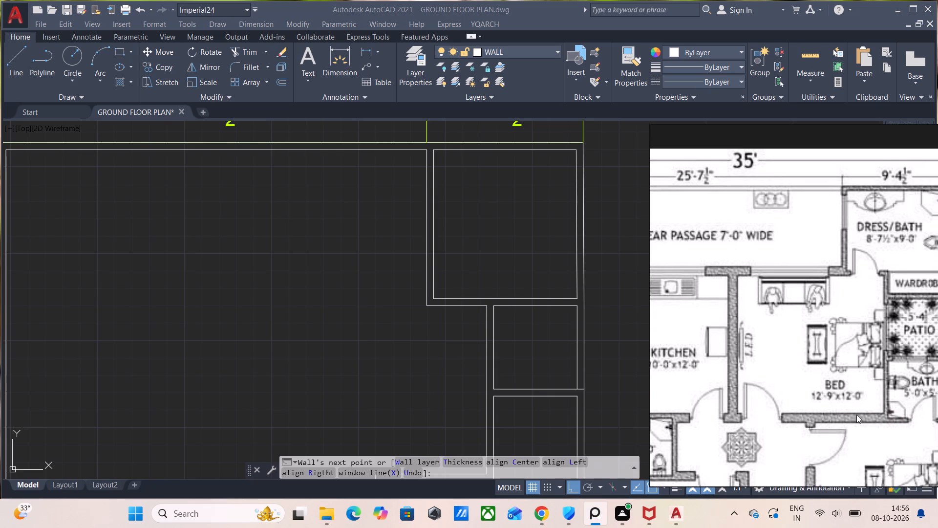
{"action": "scroll", "coordinate": [857, 410], "scroll_direction": "up", "scroll_amount": 1}
{"action": "scroll", "coordinate": [857, 403], "scroll_direction": "down", "scroll_amount": 1}
{"action": "middle_click_drag", "start_coordinate": [850, 403], "coordinate": [806, 403]}
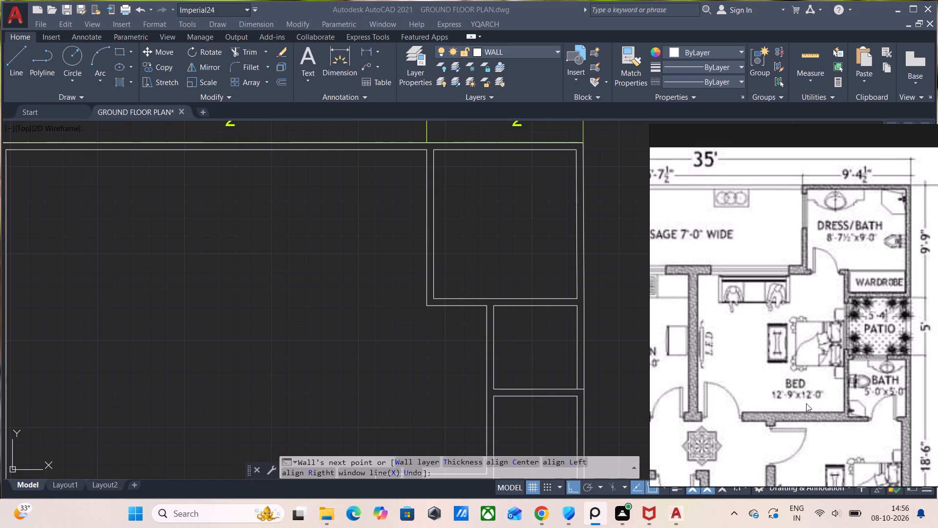
{"action": "middle_click_drag", "start_coordinate": [806, 403], "coordinate": [792, 403]}
{"action": "middle_click_drag", "start_coordinate": [797, 402], "coordinate": [809, 402]}
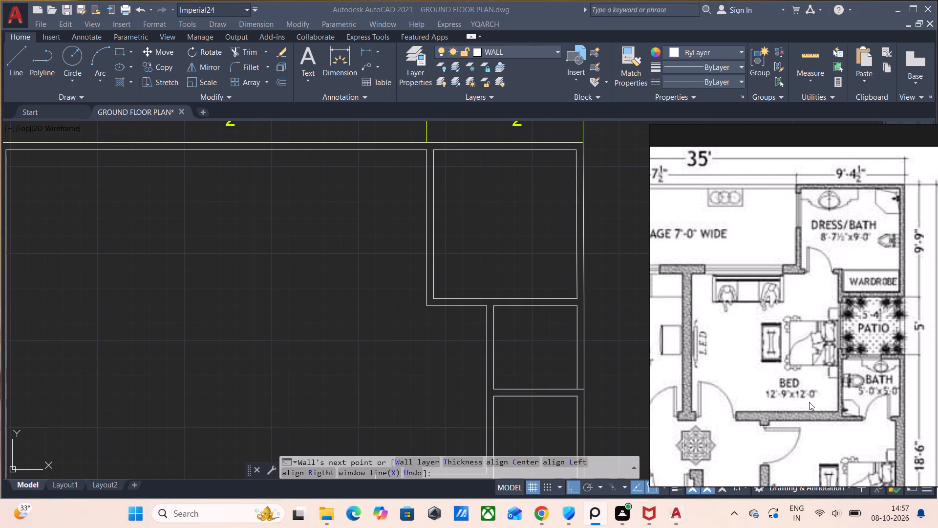
{"action": "middle_click_drag", "start_coordinate": [809, 402], "coordinate": [818, 402]}
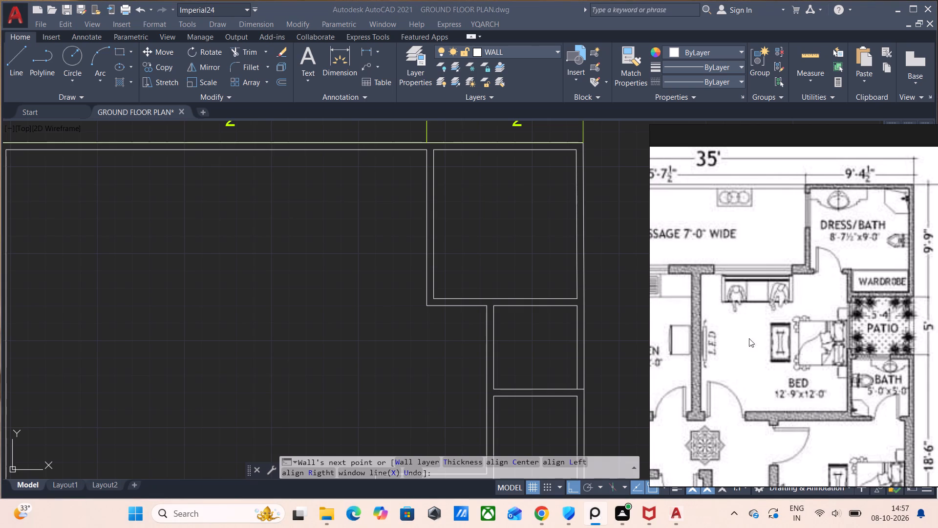
Draw the bedroom's rear wall 12'9" long from the dress/bath corner toward the kitchen, along the rear passage.
{"action": "left_click", "coordinate": [355, 320]}
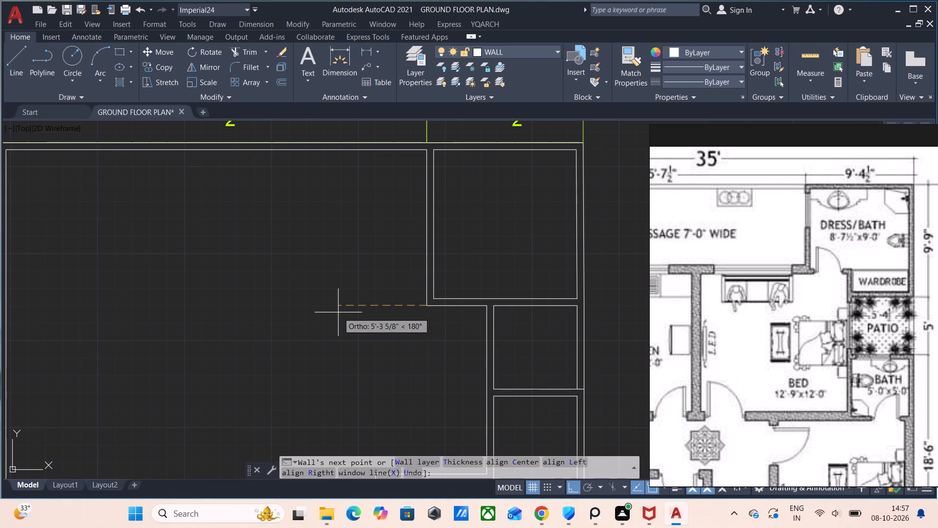
{"action": "type", "text": "12"}
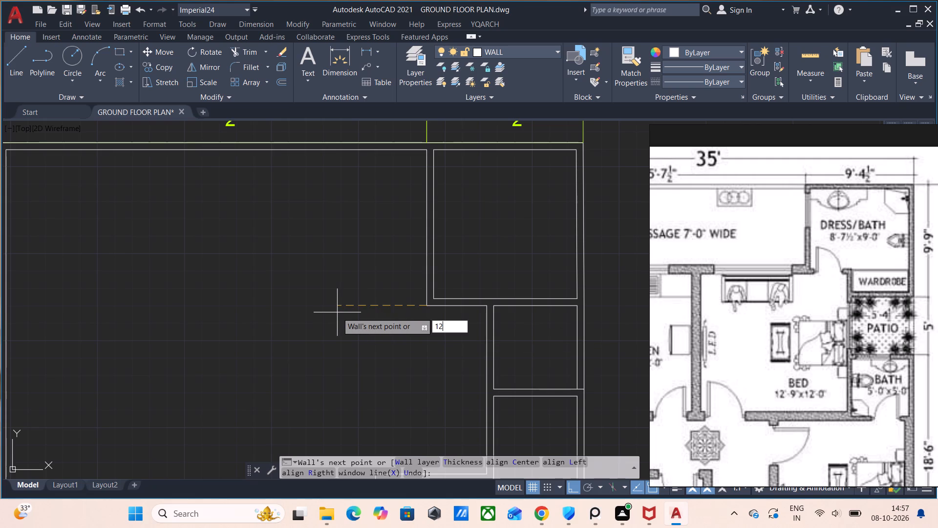
{"action": "key", "text": "apostrophe"}
{"action": "type", "text": "9\""}
{"action": "key", "text": "Return"}
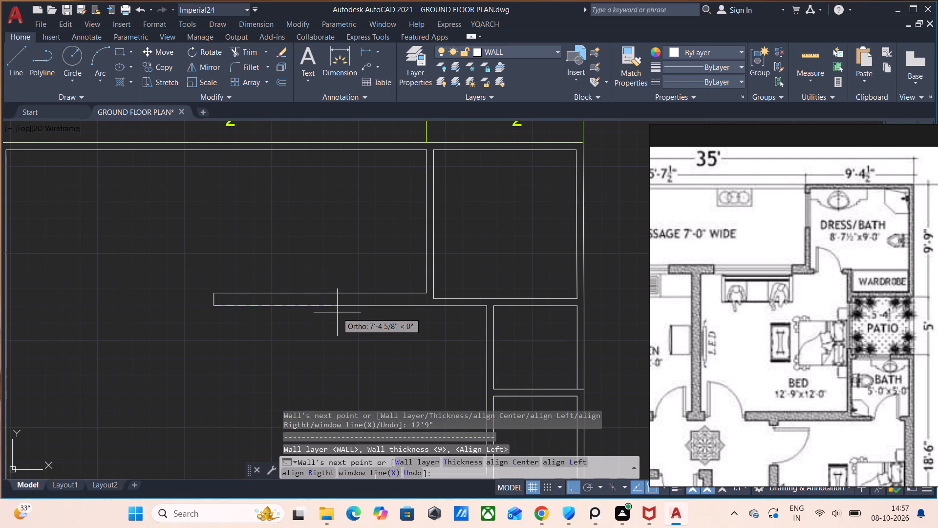
{"action": "scroll", "coordinate": [363, 355], "scroll_direction": "down", "scroll_amount": 2}
{"action": "middle_click_drag", "start_coordinate": [375, 360], "coordinate": [387, 311]}
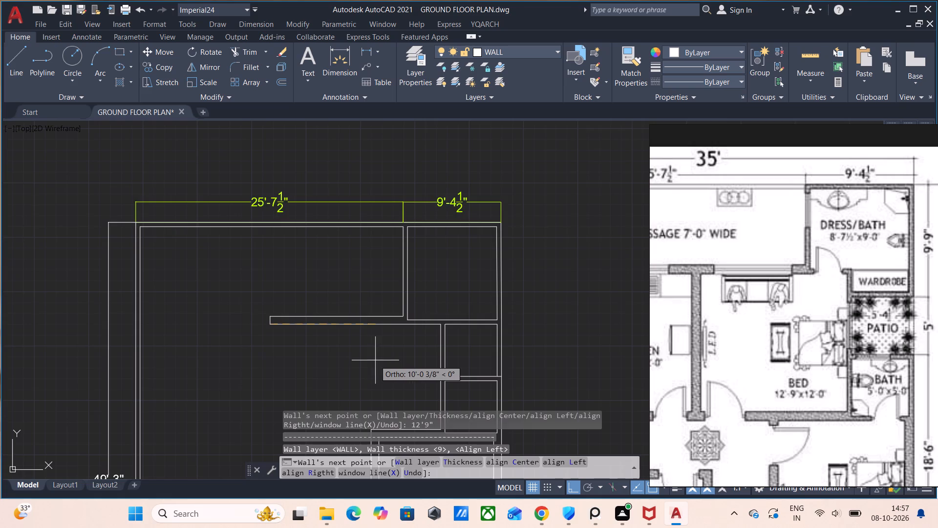
{"action": "middle_click_drag", "start_coordinate": [387, 311], "coordinate": [404, 276]}
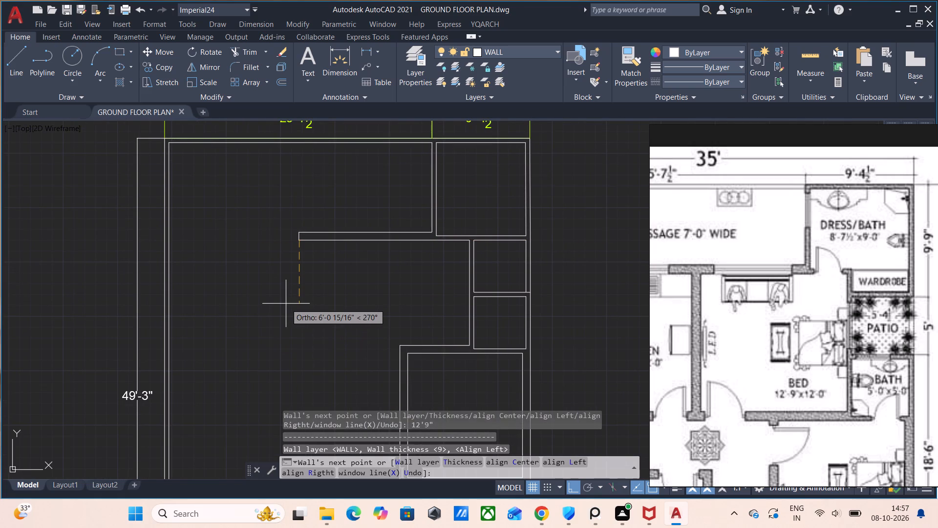
{"action": "key", "text": "Escape"}
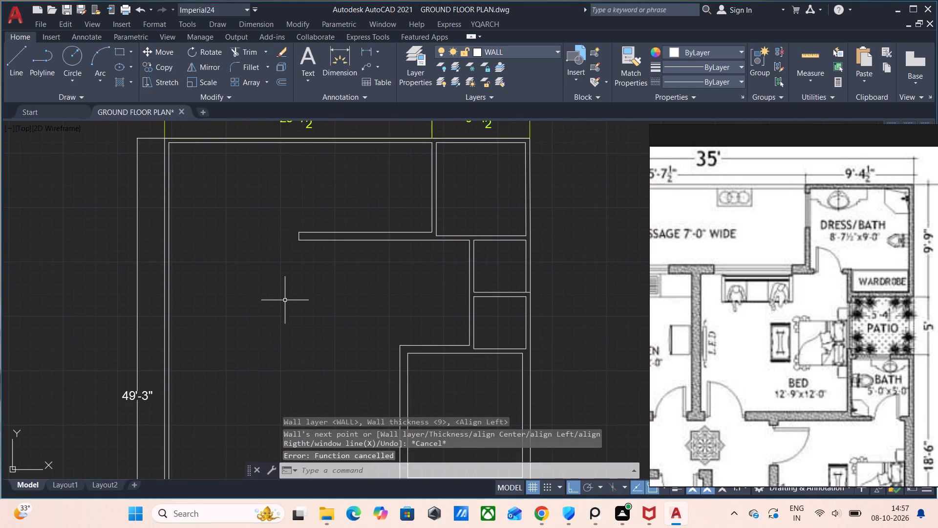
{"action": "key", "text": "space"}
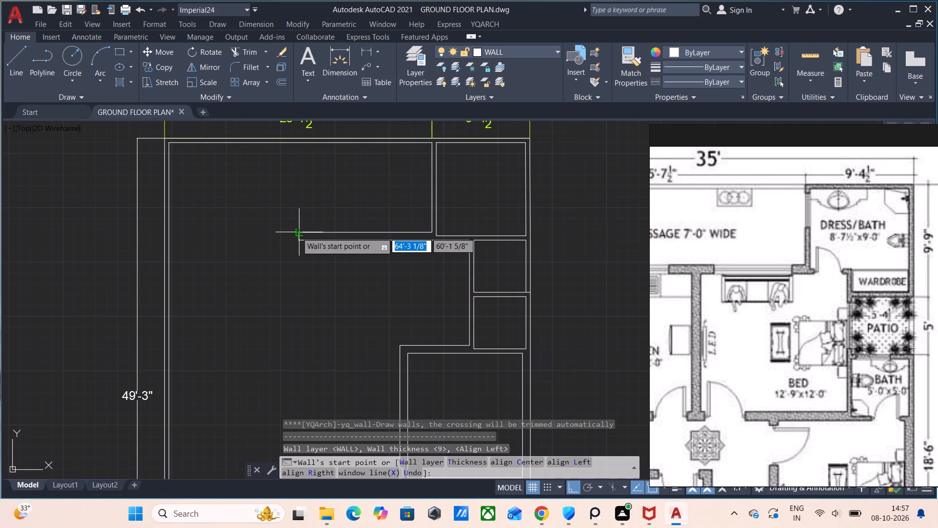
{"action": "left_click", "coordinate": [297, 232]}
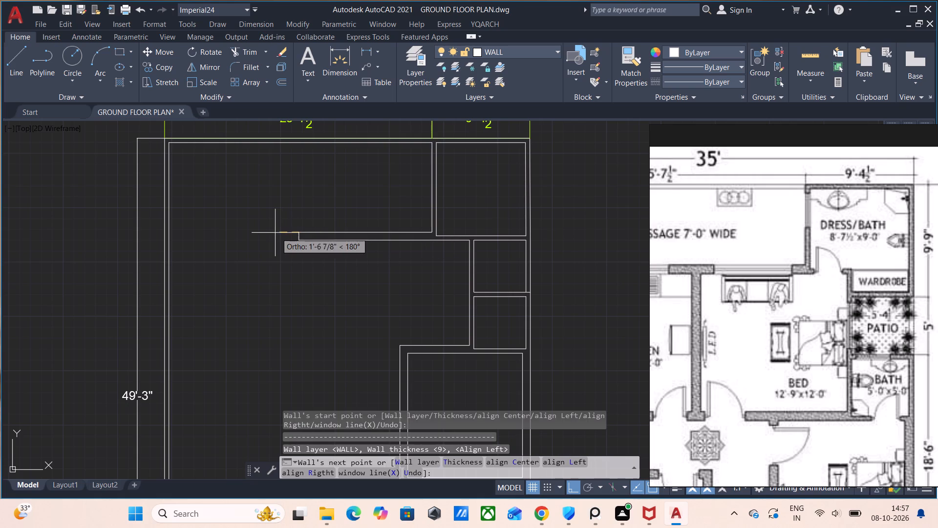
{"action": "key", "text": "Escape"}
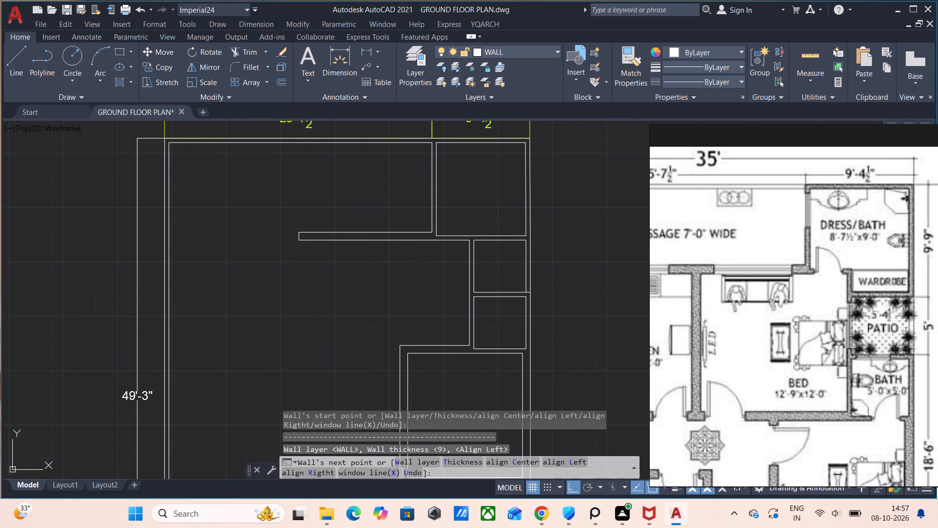
Extend the bedroom's rear wall a further 9" toward the kitchen, starting from the inner corner of its free end.
{"action": "key", "text": "space"}
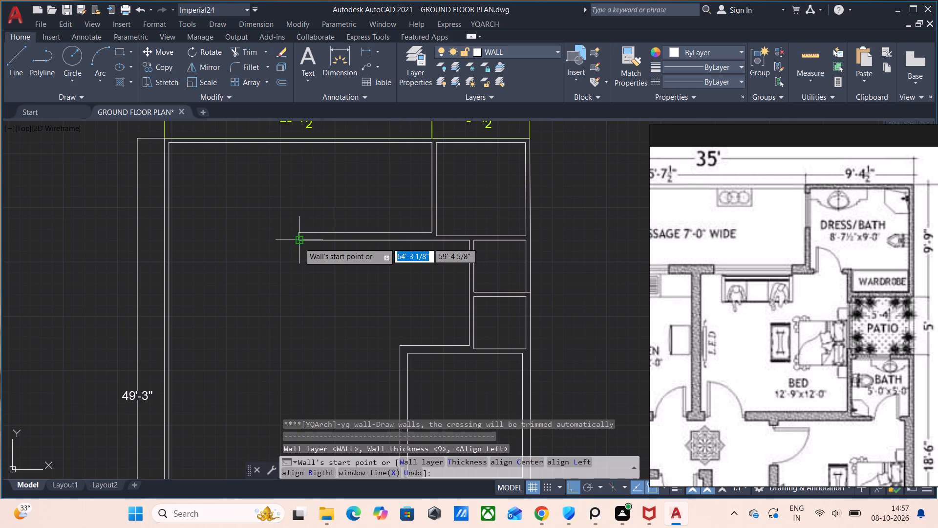
{"action": "left_click", "coordinate": [299, 242]}
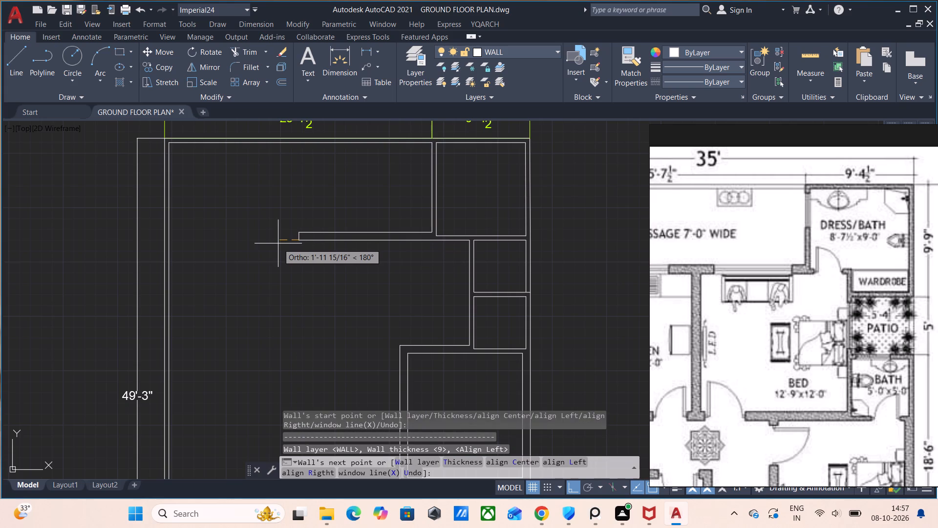
{"action": "type", "text": "9\""}
{"action": "key", "text": "Return"}
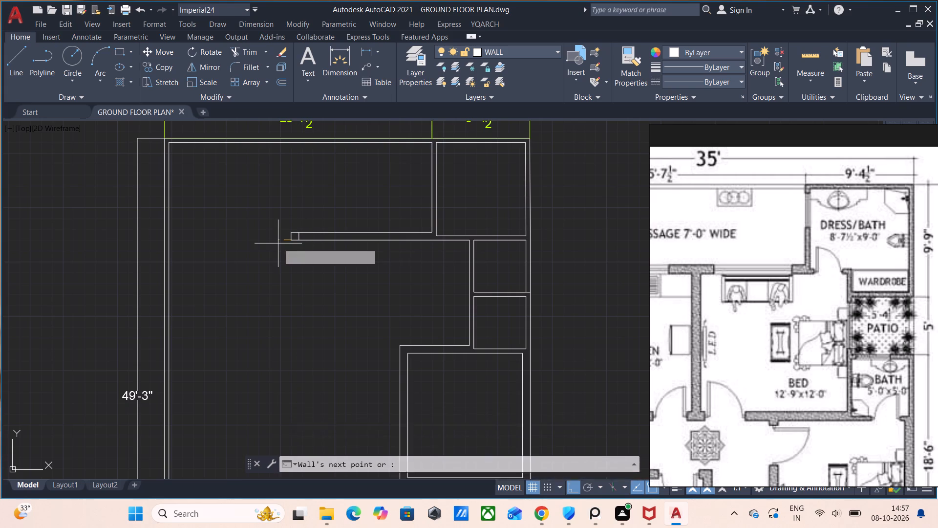
{"action": "key", "text": "Escape"}
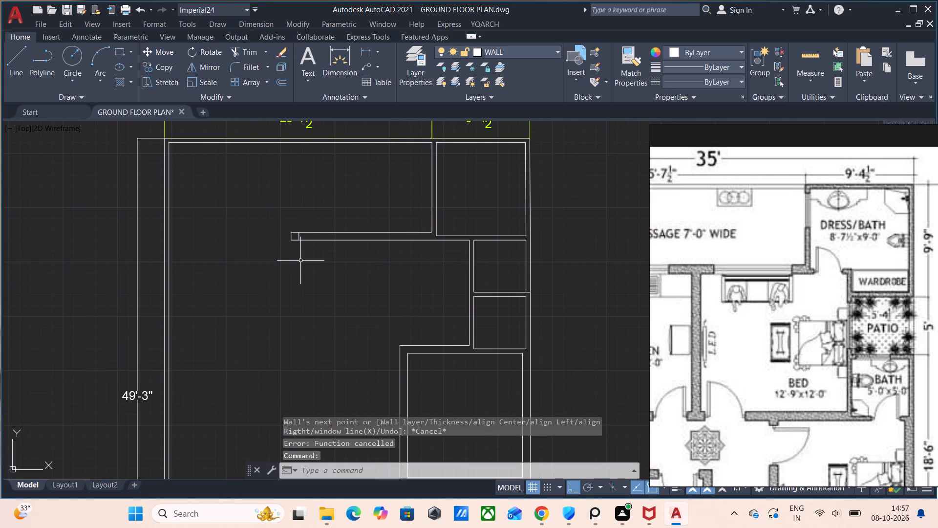
Draw the 12' wall between bedroom and kitchen down from the extension's inner end corner, using right alignment.
{"action": "key", "text": "space"}
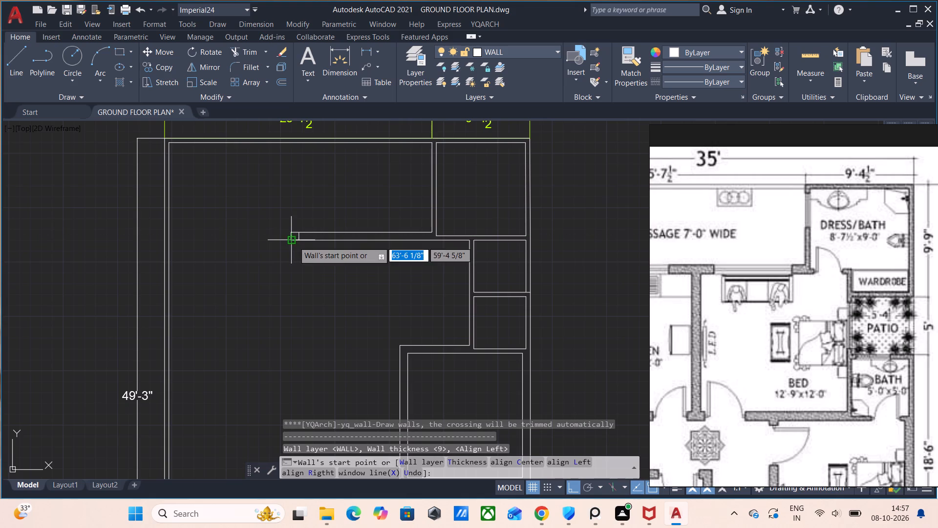
{"action": "left_click", "coordinate": [294, 242]}
{"action": "left_click", "coordinate": [290, 306]}
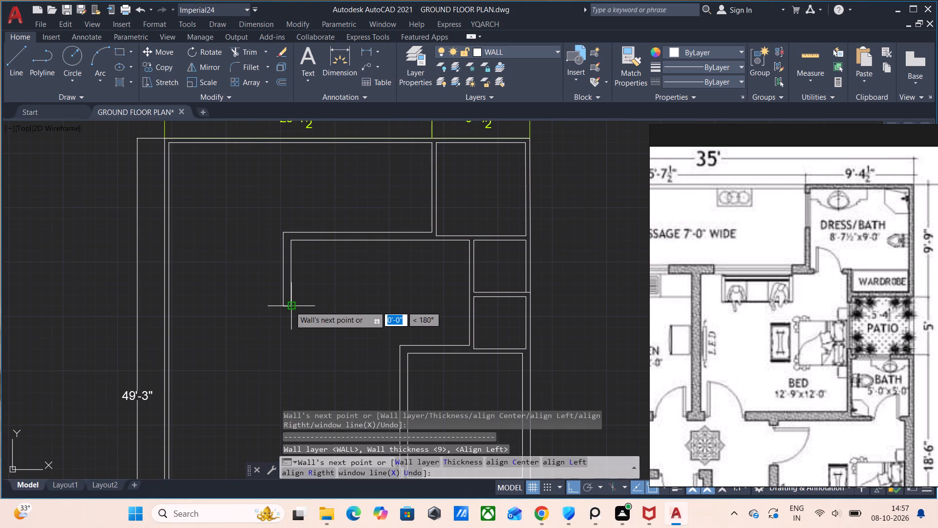
{"action": "key", "text": "ctrl+z"}
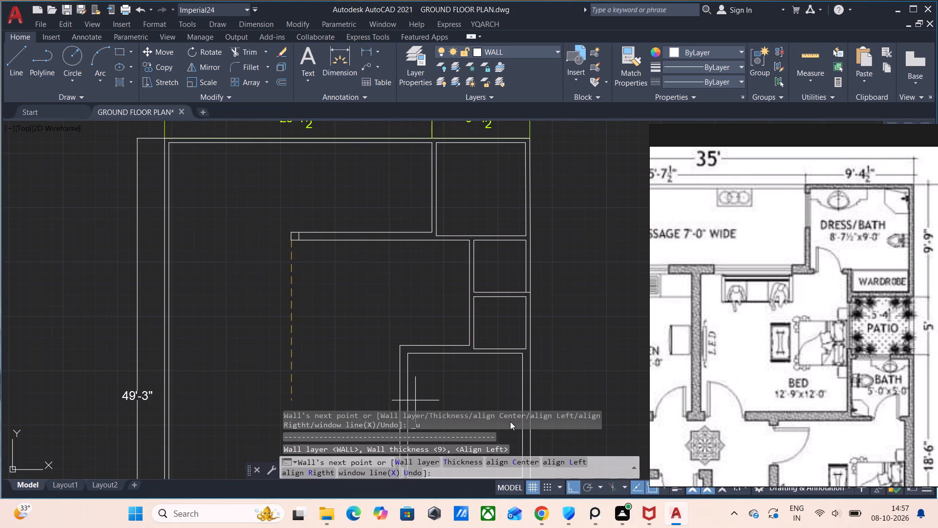
{"action": "left_click", "coordinate": [321, 470]}
{"action": "left_click", "coordinate": [295, 296]}
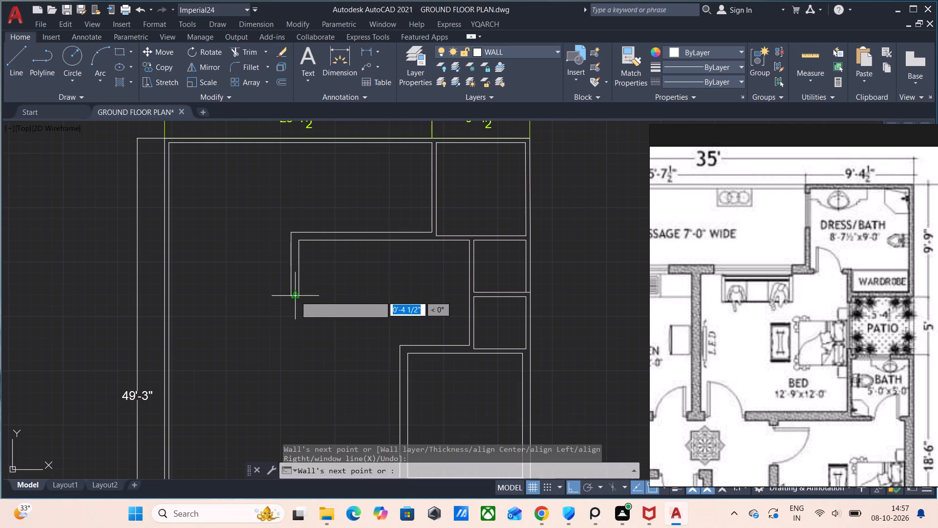
{"action": "key", "text": "ctrl+z"}
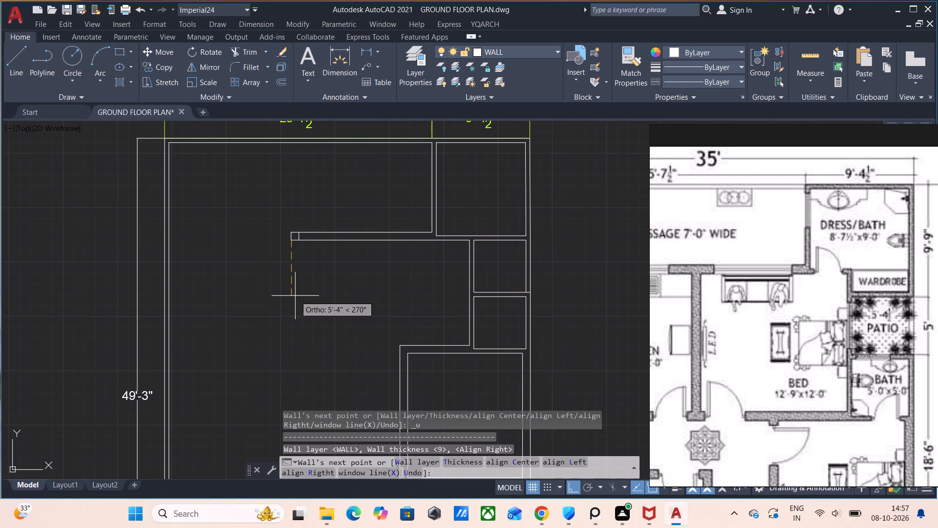
{"action": "type", "text": "122"}
{"action": "key", "text": "BackSpace"}
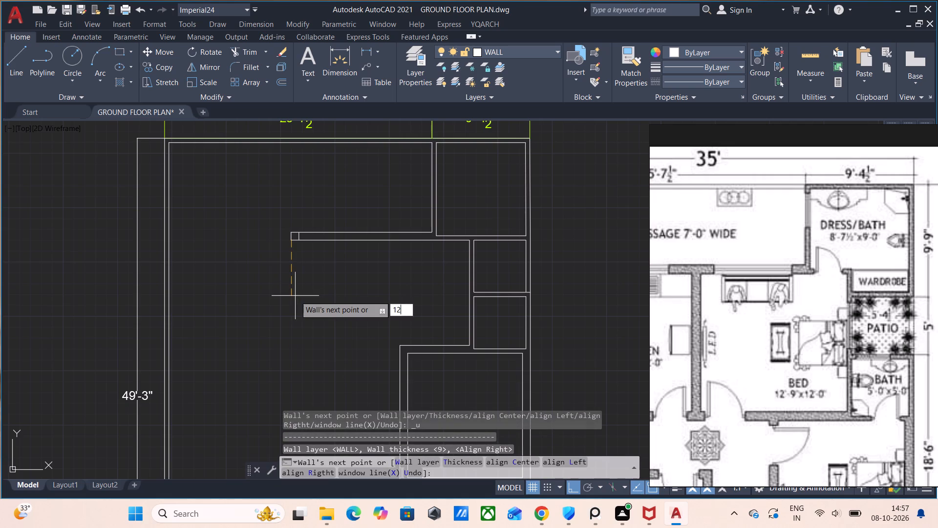
{"action": "key", "text": "apostrophe"}
{"action": "key", "text": "Return"}
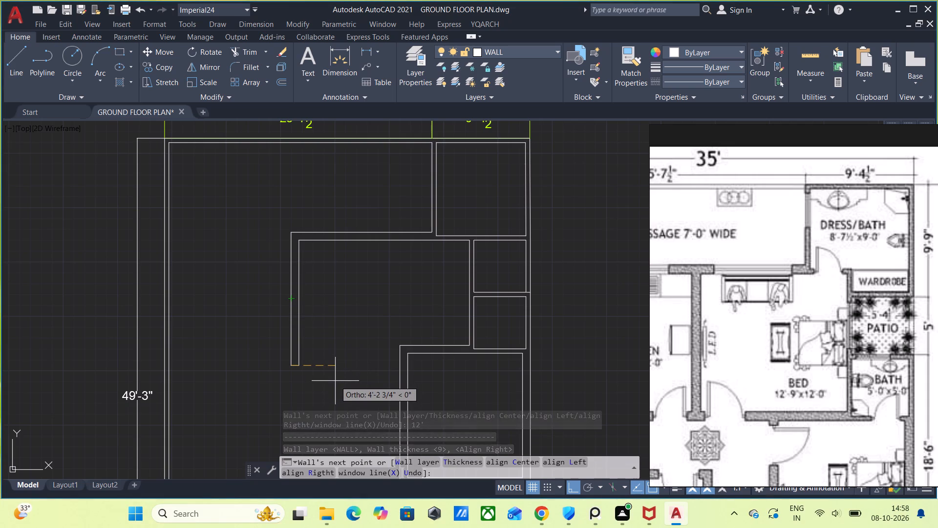
Recheck the bedroom and kitchen area in the reference image and undo the 12' wall between the bedroom and kitchen.
{"action": "scroll", "coordinate": [913, 398], "scroll_direction": "down", "scroll_amount": 2}
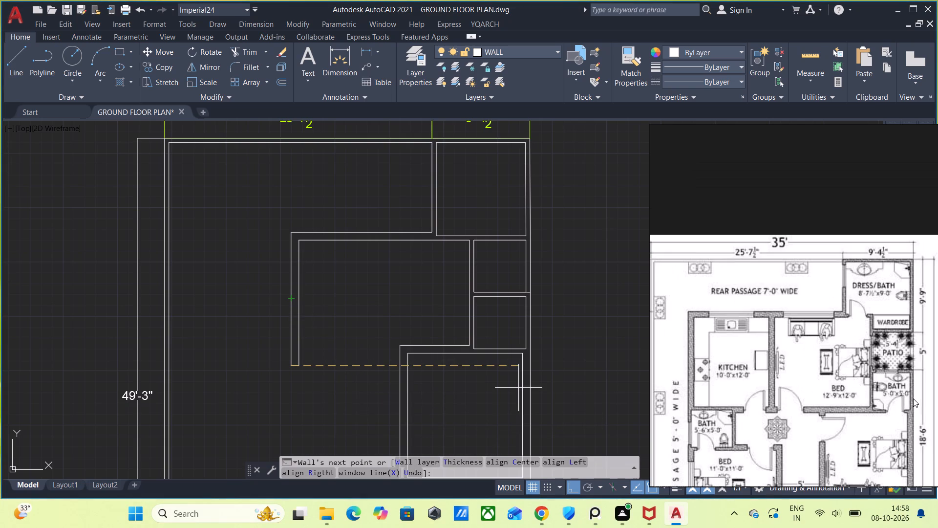
{"action": "middle_click_drag", "start_coordinate": [907, 416], "coordinate": [910, 334]}
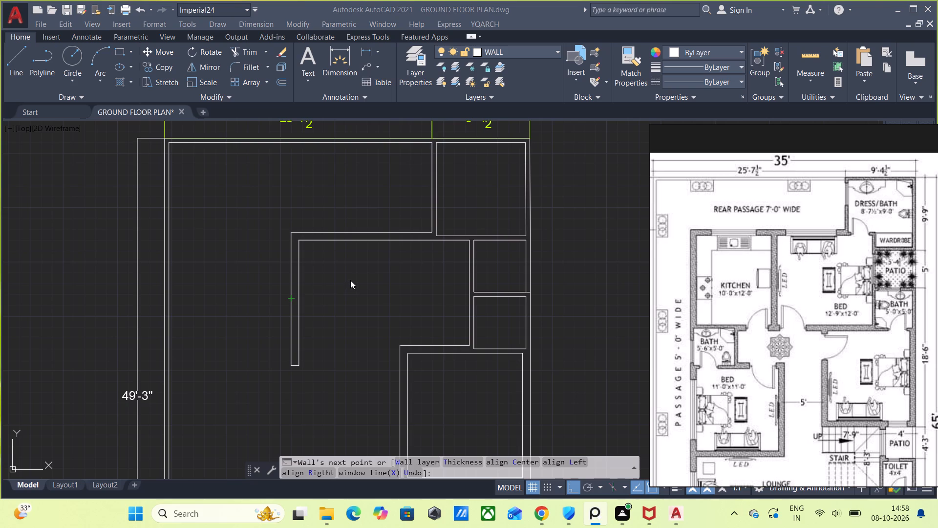
{"action": "scroll", "coordinate": [363, 284], "scroll_direction": "down", "scroll_amount": 2}
{"action": "scroll", "coordinate": [395, 314], "scroll_direction": "down", "scroll_amount": 2}
{"action": "scroll", "coordinate": [392, 352], "scroll_direction": "up", "scroll_amount": 2}
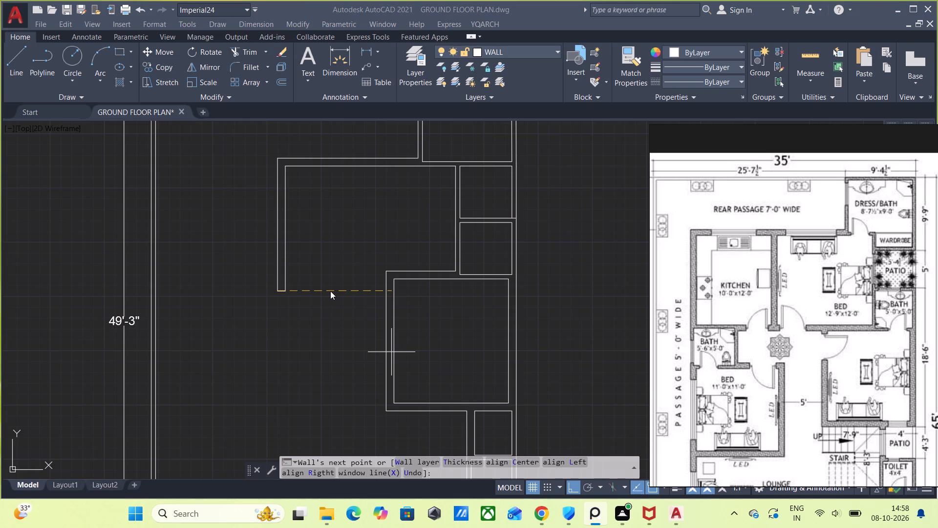
{"action": "key", "text": "ctrl+z"}
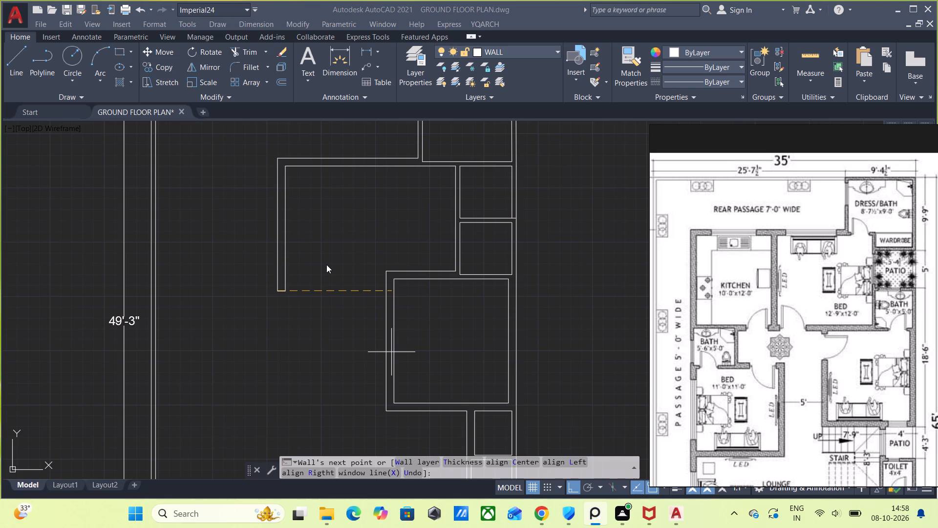
{"action": "left_click", "coordinate": [326, 264]}
{"action": "key", "text": "Escape"}
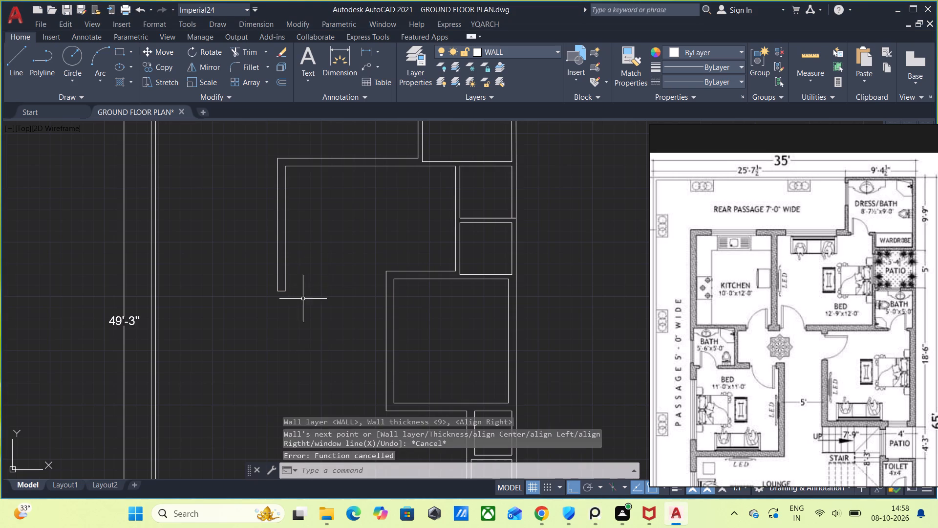
{"action": "key", "text": "ctrl+z"}
{"action": "key", "text": "ctrl+z"}
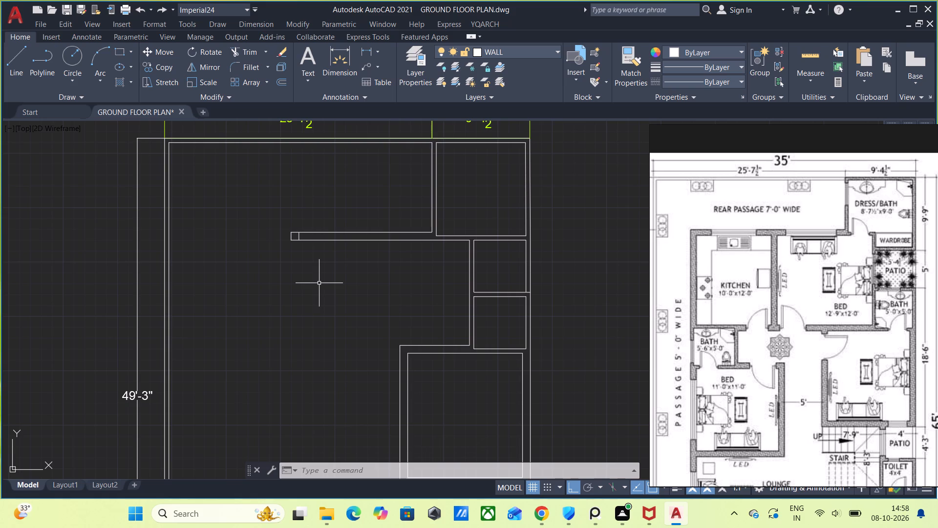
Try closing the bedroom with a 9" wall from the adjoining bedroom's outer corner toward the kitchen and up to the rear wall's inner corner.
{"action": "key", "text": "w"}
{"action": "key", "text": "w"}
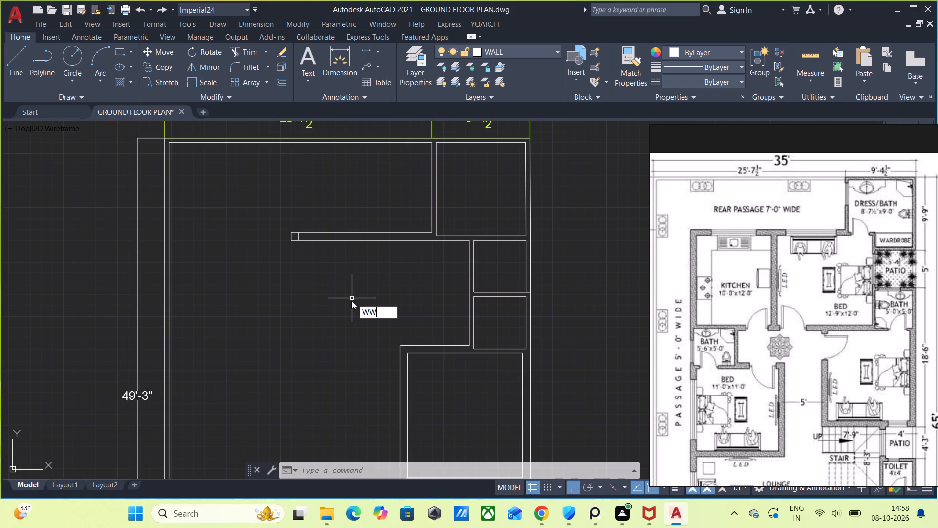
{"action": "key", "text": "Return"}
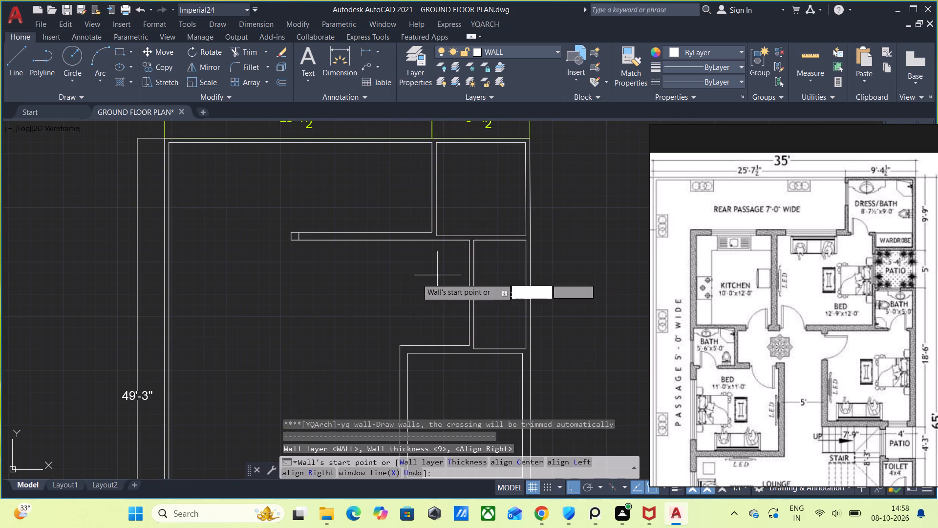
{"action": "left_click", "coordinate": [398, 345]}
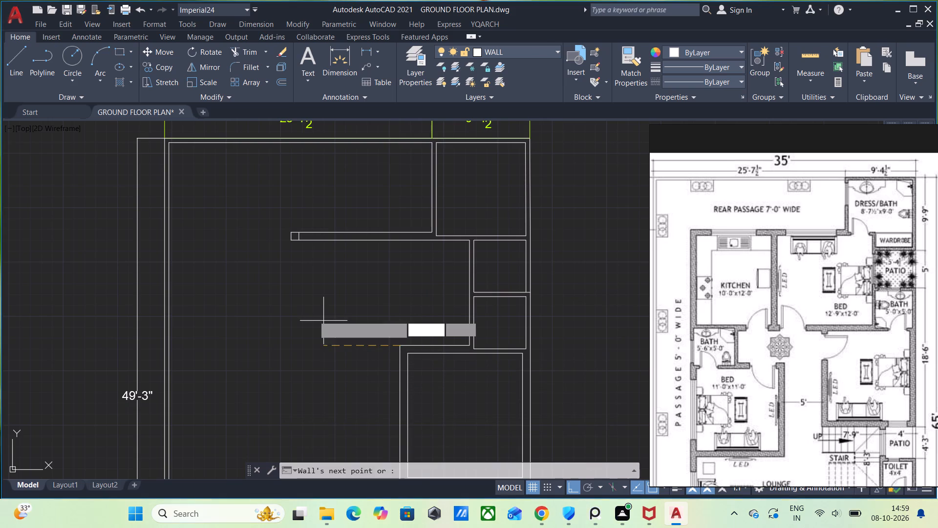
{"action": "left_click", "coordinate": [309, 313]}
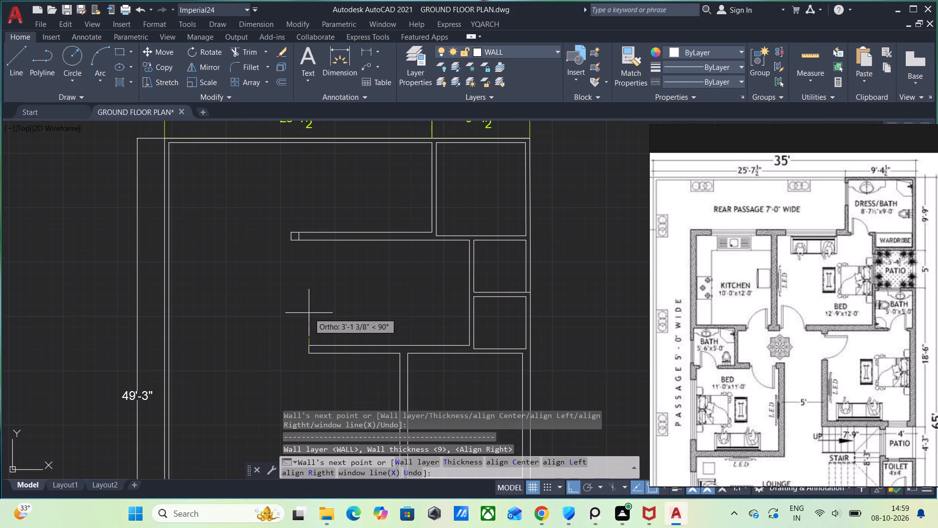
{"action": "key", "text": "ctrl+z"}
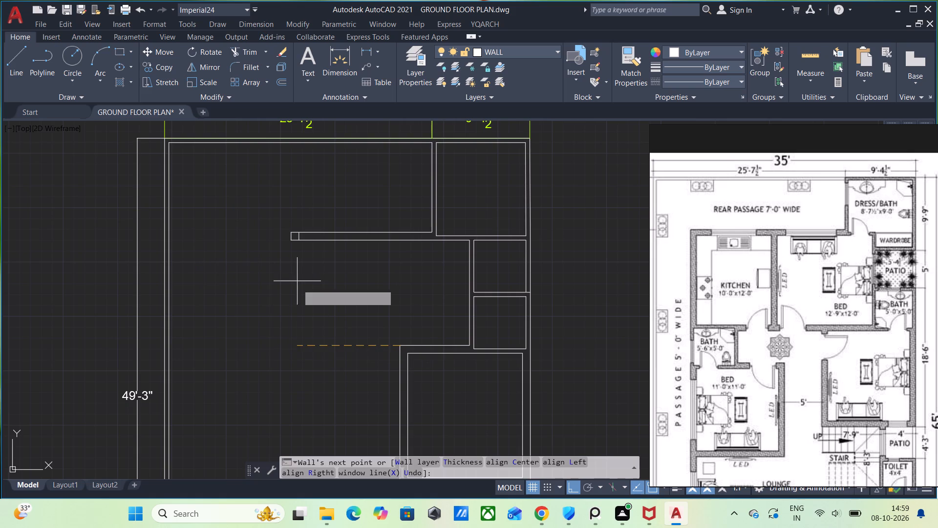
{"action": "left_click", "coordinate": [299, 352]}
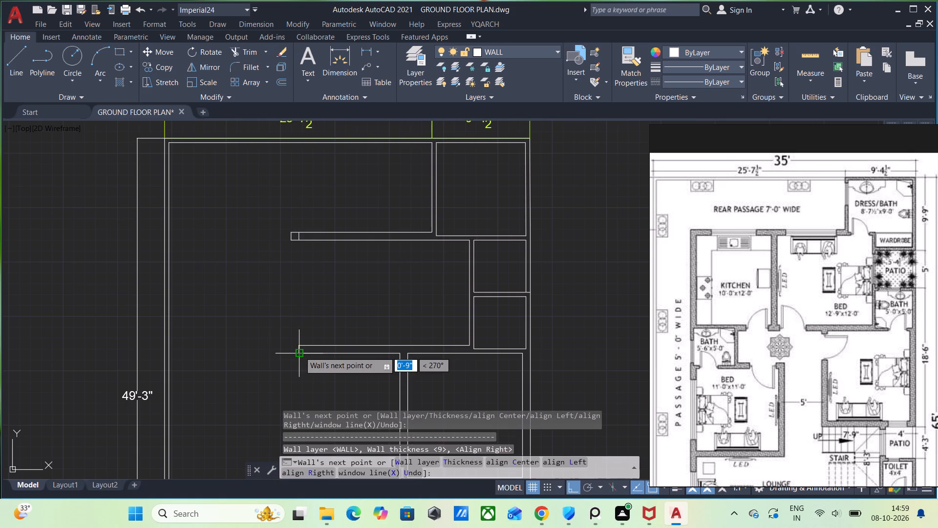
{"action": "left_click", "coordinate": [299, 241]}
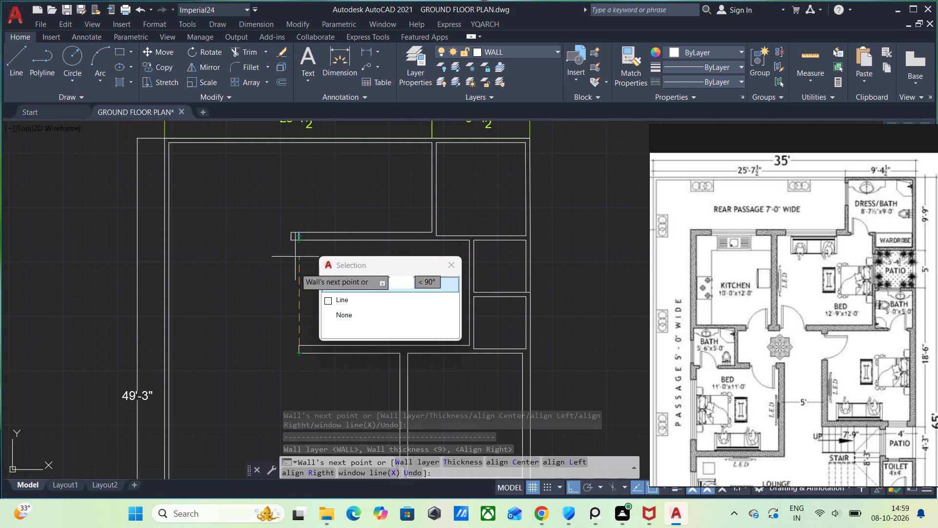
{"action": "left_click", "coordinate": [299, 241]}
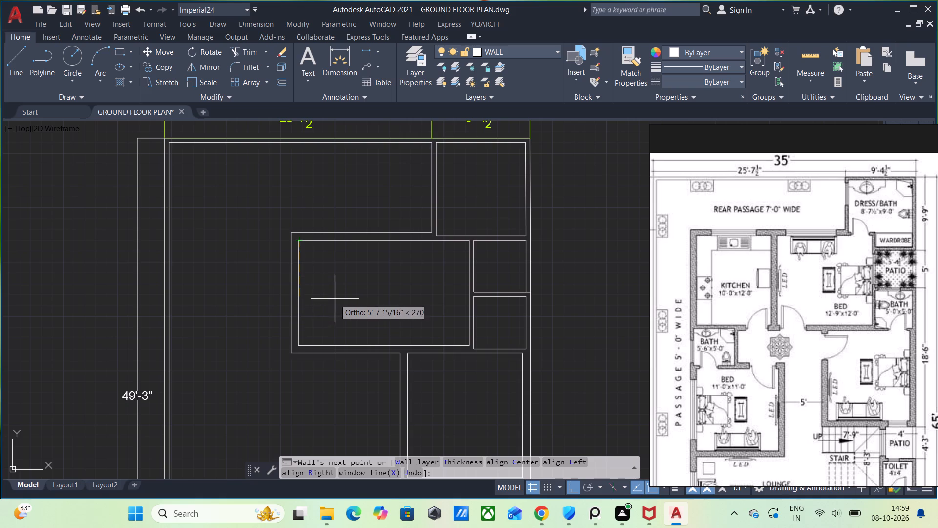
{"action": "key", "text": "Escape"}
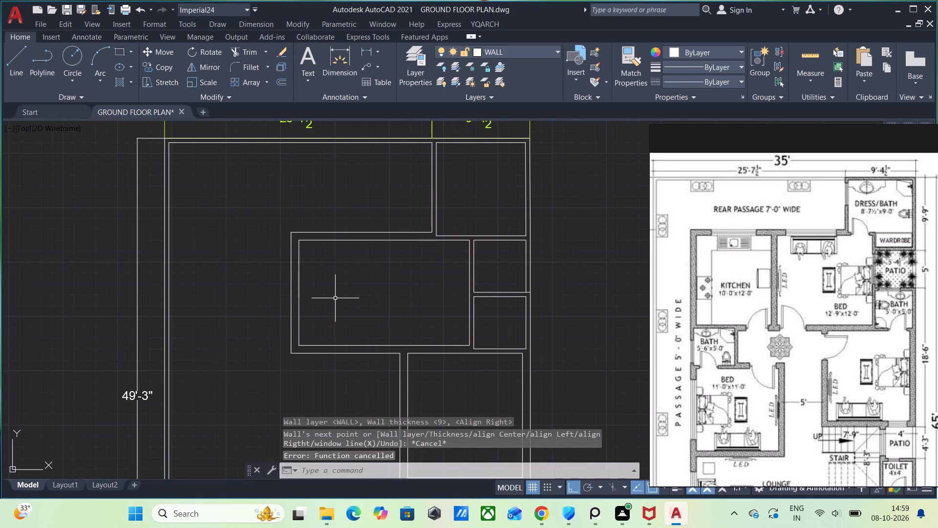
Undo the bedroom's enclosing walls, including the 12'9" rear wall and its 9" extension, back to the dress/bath corner.
{"action": "key", "text": "ctrl+z"}
{"action": "key", "text": "ctrl+z"}
{"action": "key", "text": "ctrl+z"}
{"action": "key", "text": "ctrl+z"}
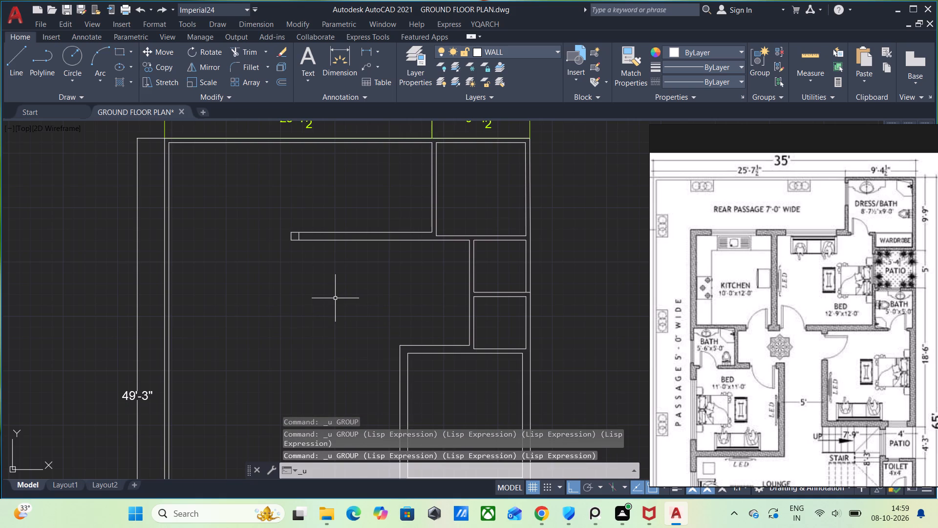
{"action": "key", "text": "ctrl+z"}
{"action": "key", "text": "ctrl+z"}
{"action": "key", "text": "ctrl+z"}
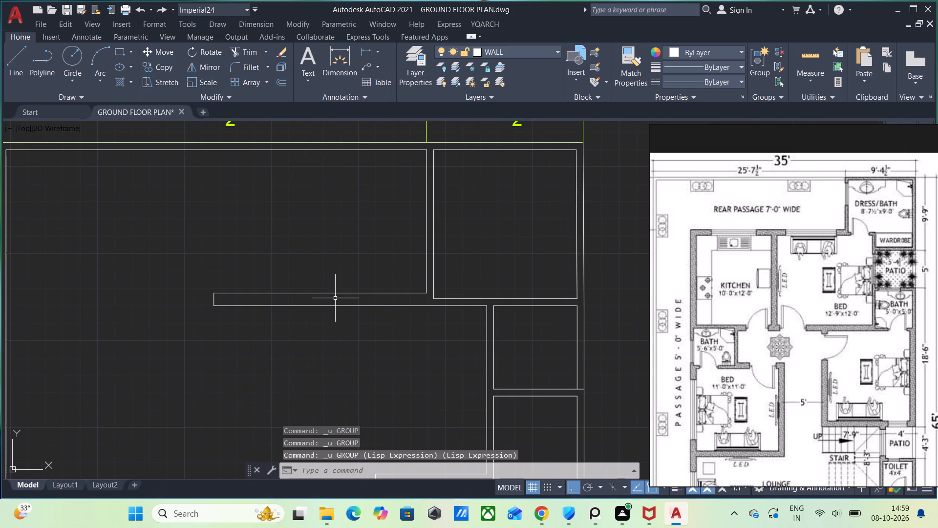
{"action": "key", "text": "ctrl+z"}
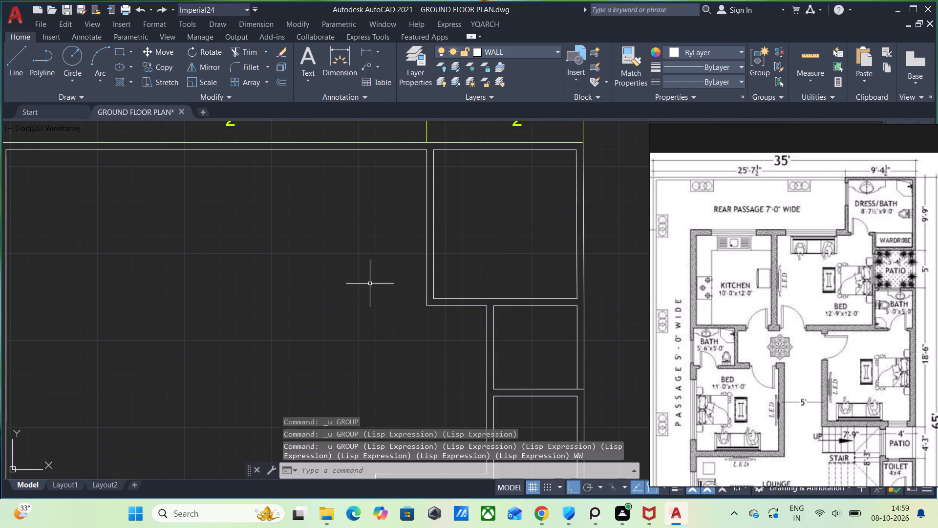
Draw a 12'9" horizontal guide line from the inner face of the bedroom's patio-side wall toward the kitchen.
{"action": "left_click", "coordinate": [403, 361]}
{"action": "key", "text": "l"}
{"action": "key", "text": "Return"}
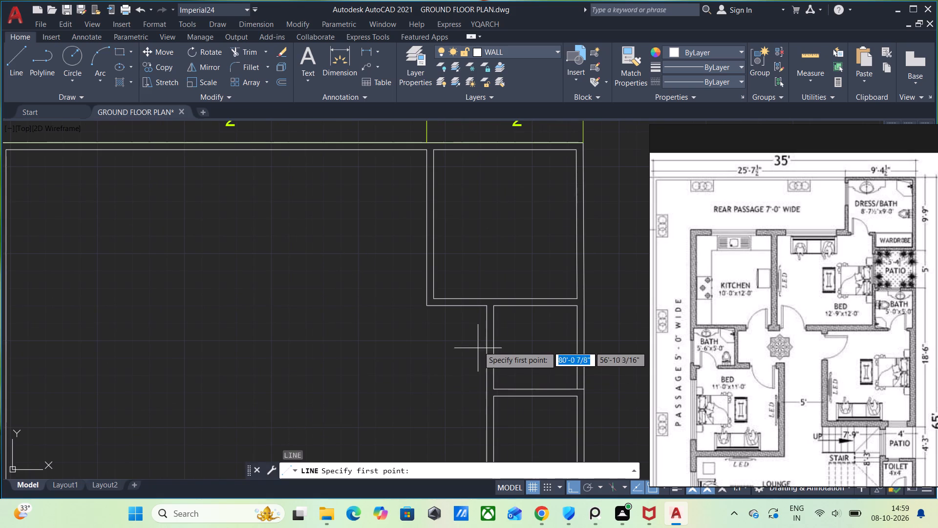
{"action": "left_click_drag", "start_coordinate": [487, 349], "coordinate": [476, 345]}
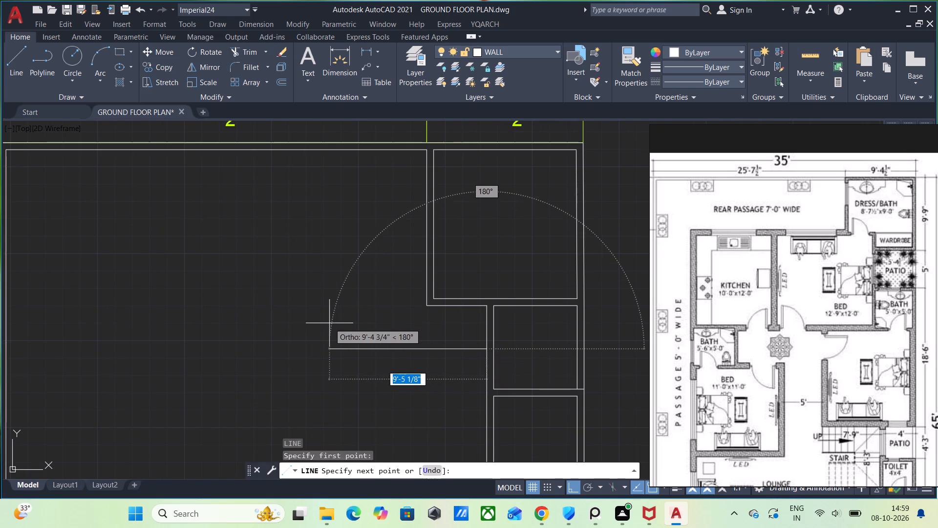
{"action": "type", "text": "12"}
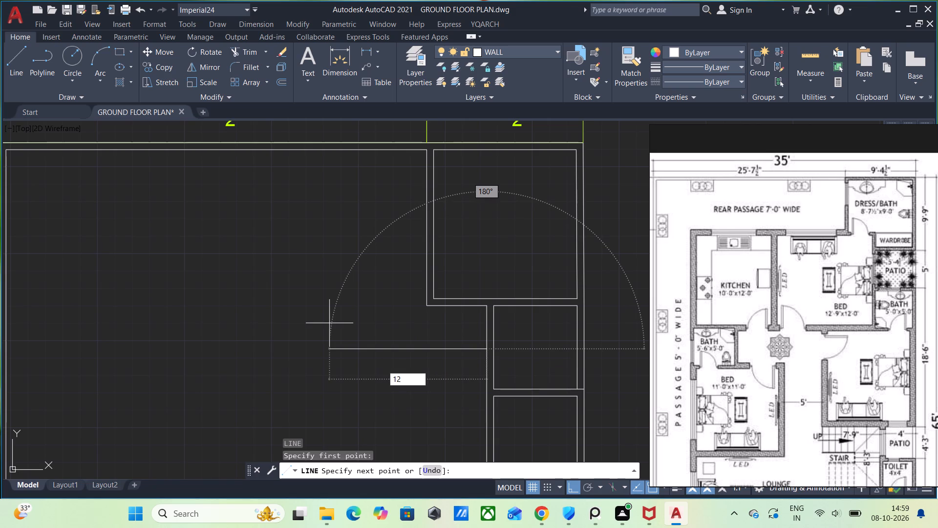
{"action": "key", "text": "apostrophe"}
{"action": "type", "text": "9\""}
{"action": "key", "text": "Return"}
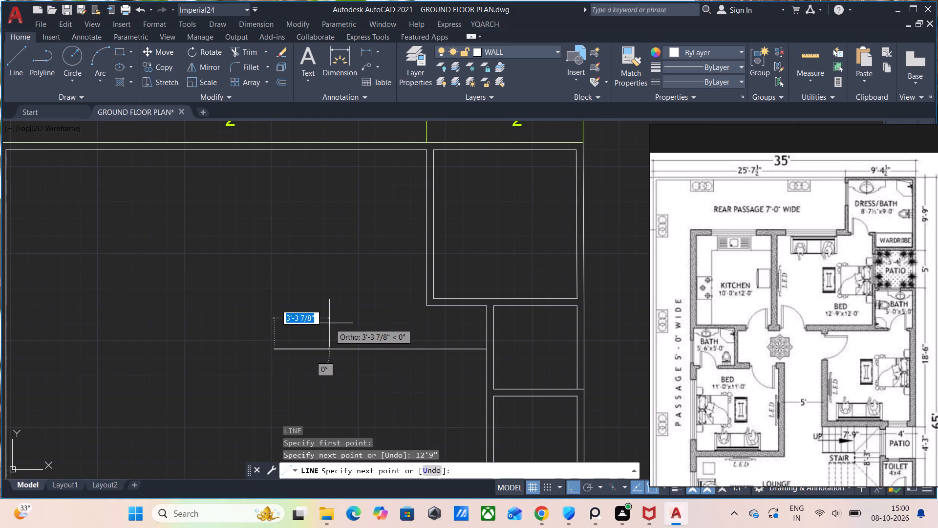
{"action": "scroll", "coordinate": [296, 346], "scroll_direction": "down", "scroll_amount": 1}
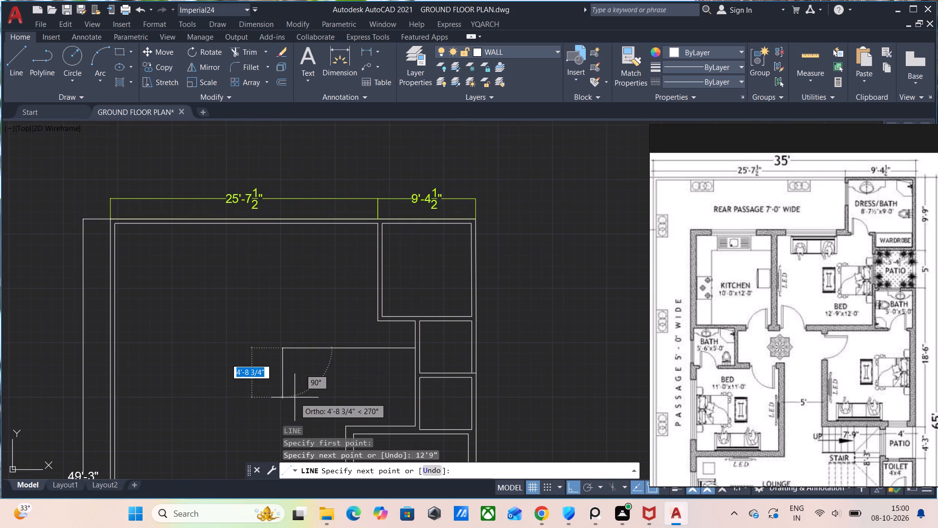
{"action": "key", "text": "Escape"}
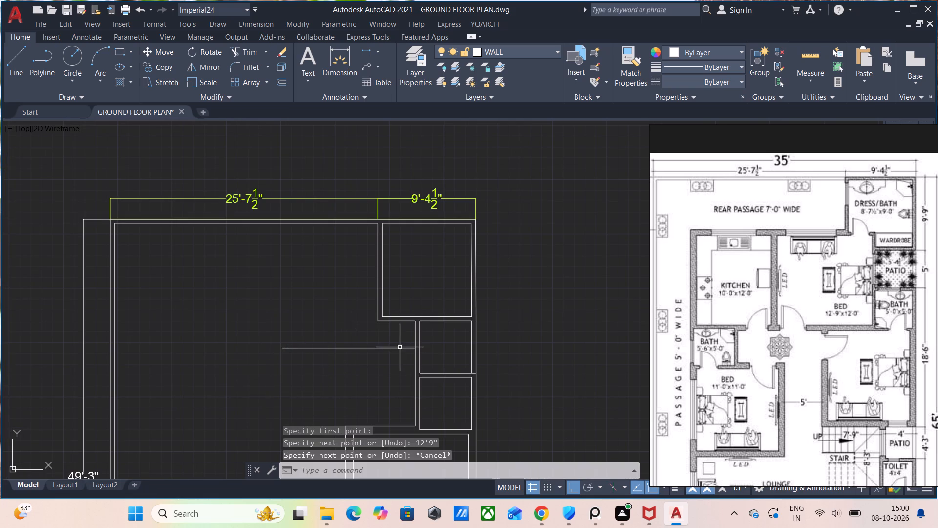
Draw the bedroom's left-aligned 9" rear wall from the dress/bath's outer corner toward the kitchen, ending in line with the guide line's end.
{"action": "scroll", "coordinate": [388, 342], "scroll_direction": "up", "scroll_amount": 1}
{"action": "middle_click_drag", "start_coordinate": [375, 352], "coordinate": [400, 292]}
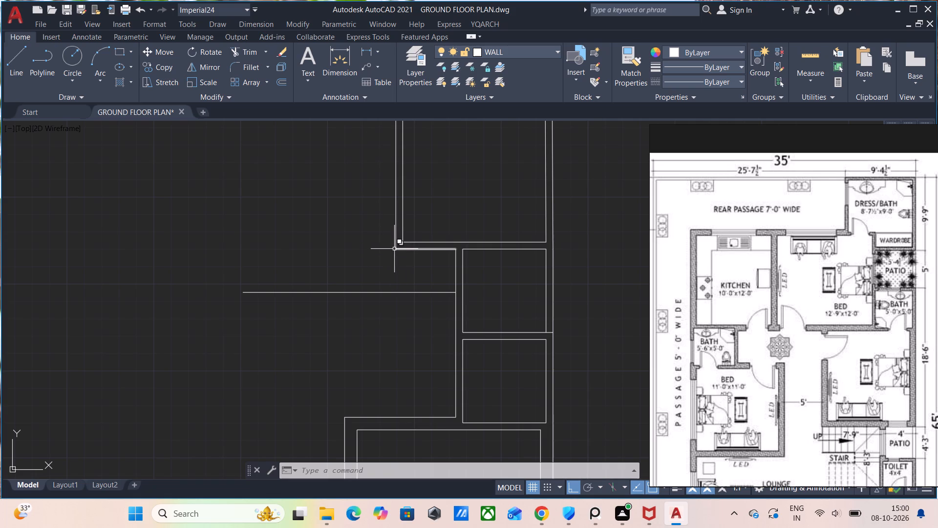
{"action": "type", "text": "WW"}
{"action": "key", "text": "Return"}
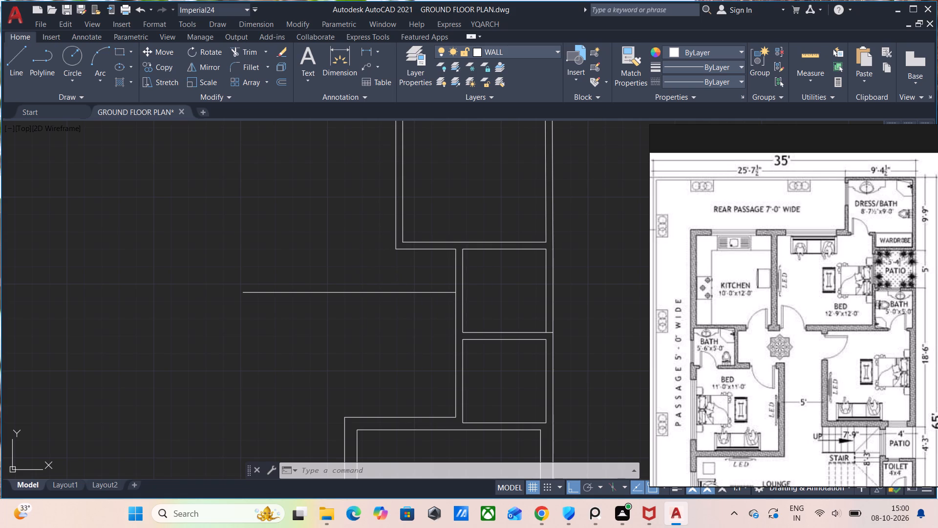
{"action": "left_click", "coordinate": [396, 253]}
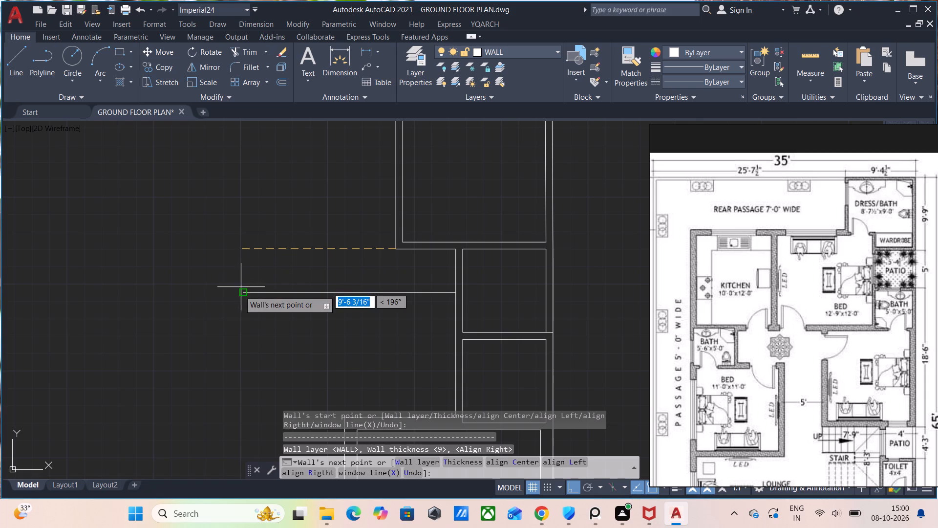
{"action": "left_click", "coordinate": [244, 250]}
{"action": "key", "text": "ctrl+z"}
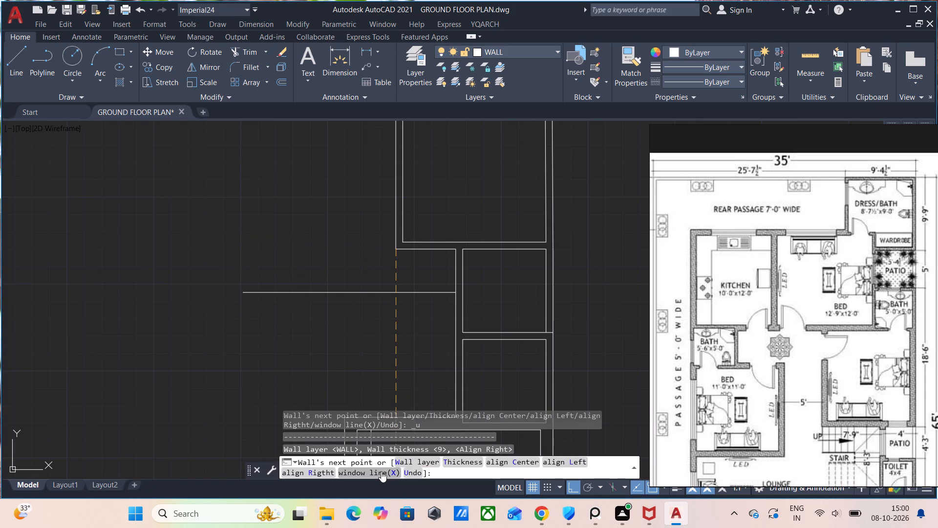
{"action": "left_click", "coordinate": [324, 470]}
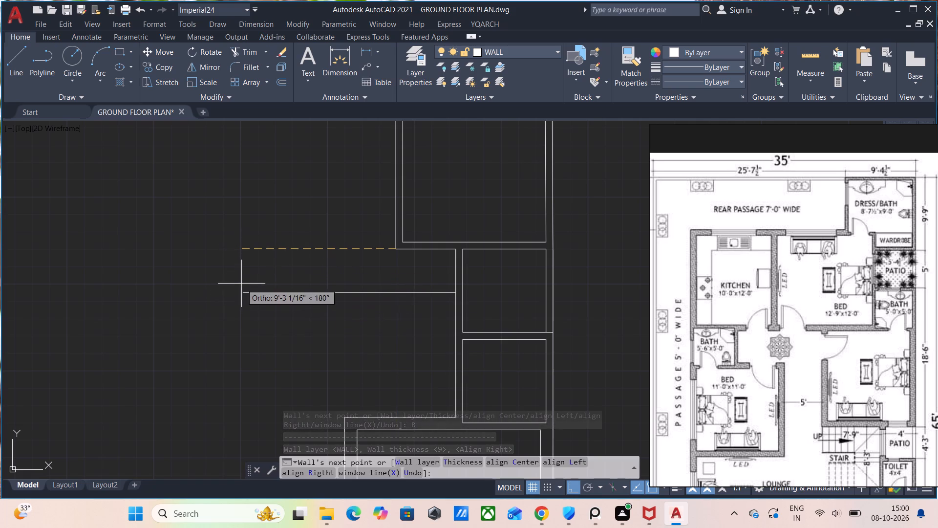
{"action": "left_click", "coordinate": [247, 255]}
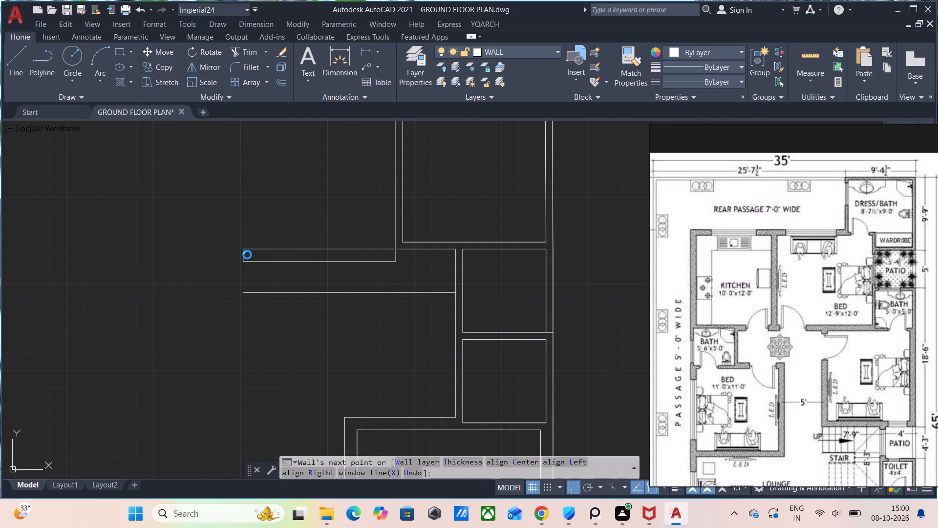
{"action": "key", "text": "ctrl+z"}
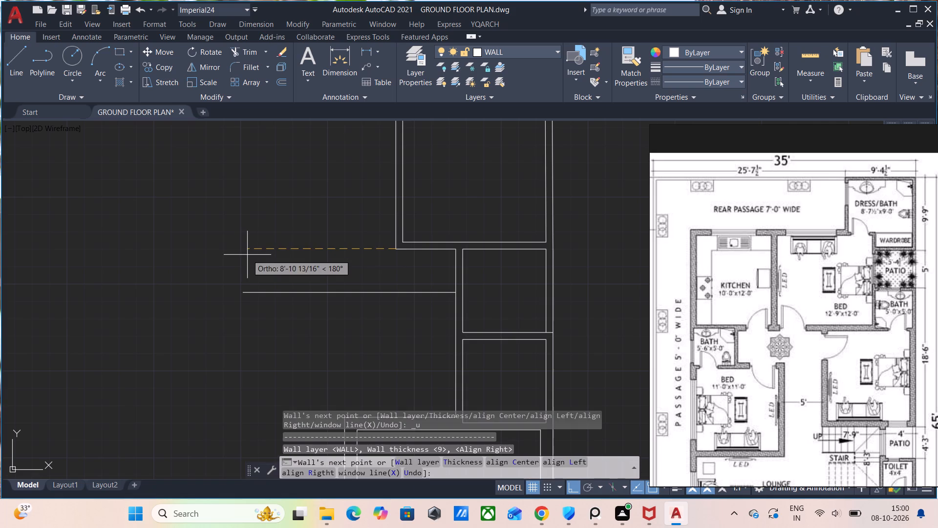
{"action": "left_click", "coordinate": [556, 462]}
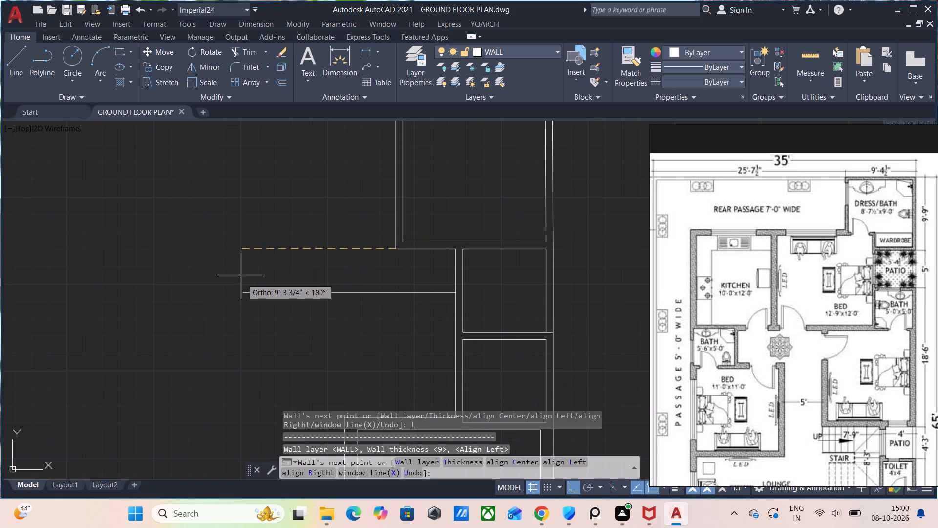
{"action": "left_click", "coordinate": [242, 233]}
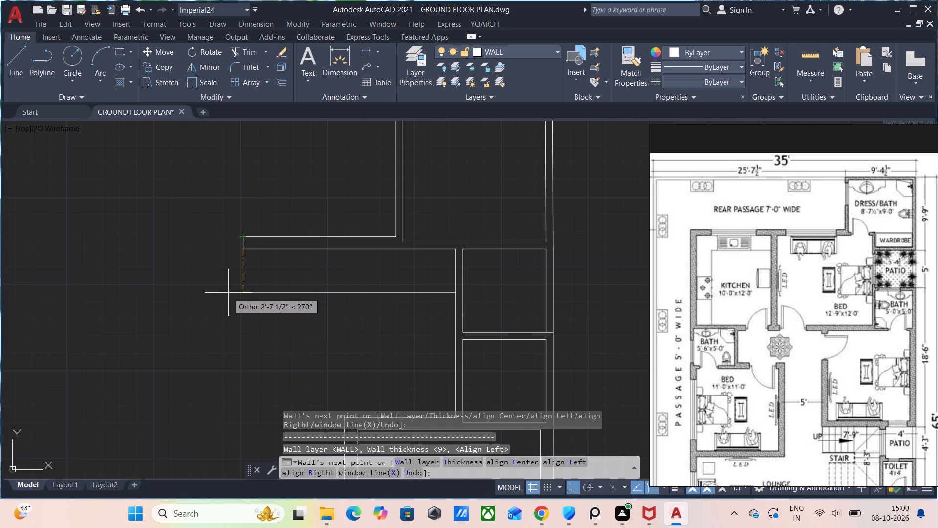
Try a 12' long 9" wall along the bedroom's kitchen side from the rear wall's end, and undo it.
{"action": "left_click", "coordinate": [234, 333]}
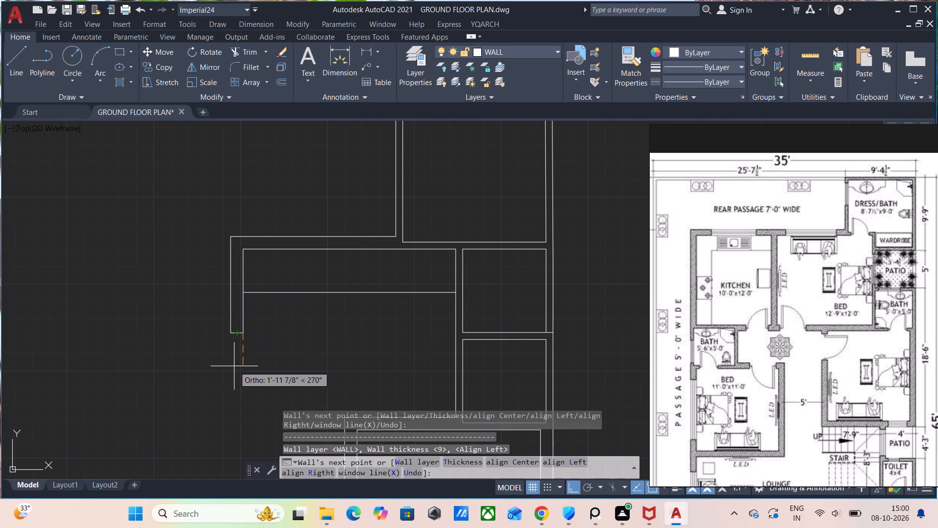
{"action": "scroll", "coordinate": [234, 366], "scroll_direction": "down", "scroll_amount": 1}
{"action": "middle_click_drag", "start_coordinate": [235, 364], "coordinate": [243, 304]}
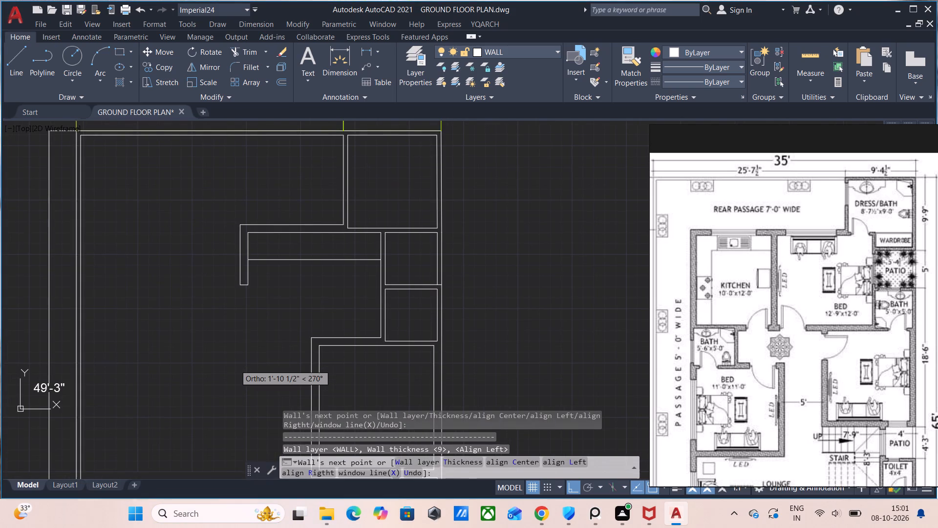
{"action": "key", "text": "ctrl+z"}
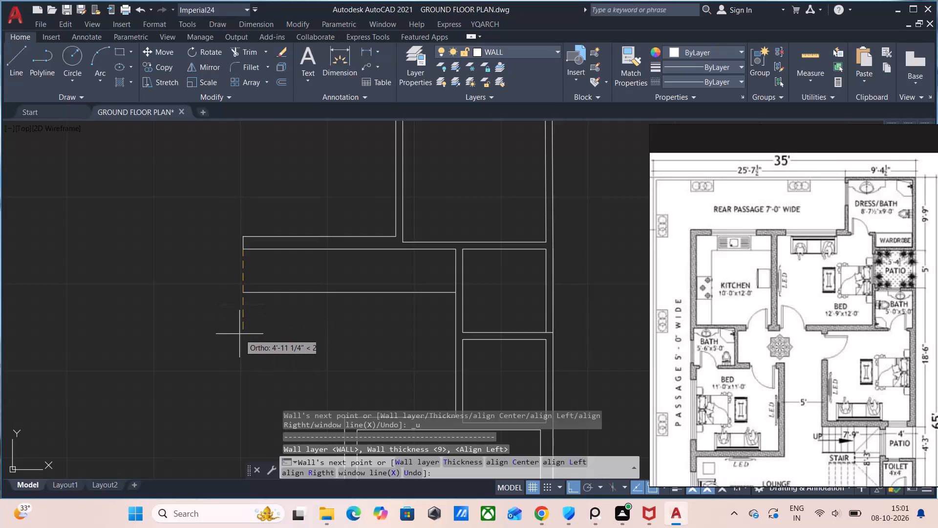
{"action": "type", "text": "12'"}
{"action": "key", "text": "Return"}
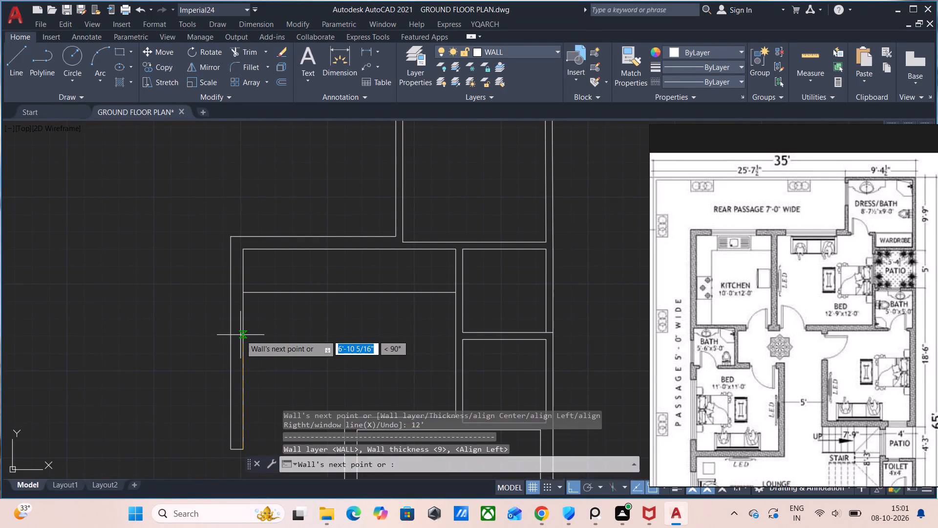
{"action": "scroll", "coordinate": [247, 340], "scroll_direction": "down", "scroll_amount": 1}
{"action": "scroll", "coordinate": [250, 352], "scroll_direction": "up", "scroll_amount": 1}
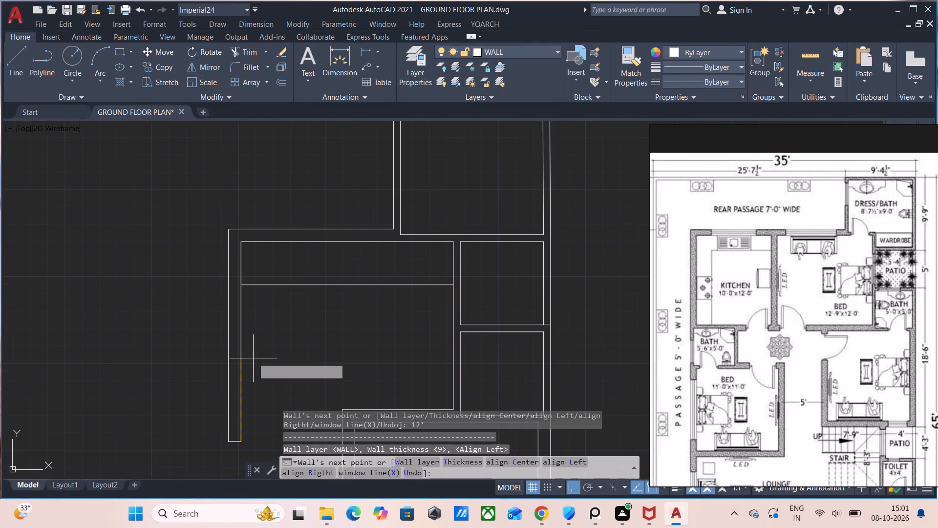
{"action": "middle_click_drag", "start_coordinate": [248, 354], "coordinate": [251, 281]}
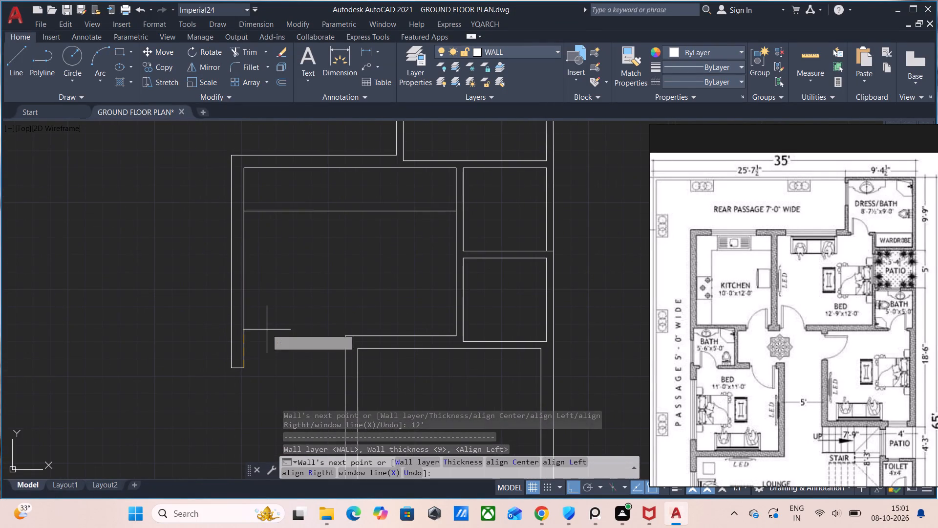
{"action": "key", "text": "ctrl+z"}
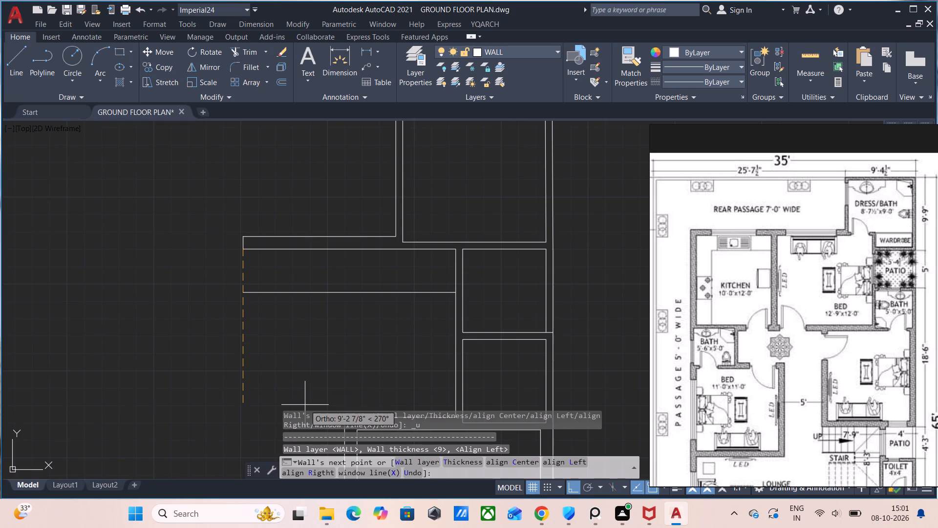
Draw the bedroom's 9" kitchen-side wall down level with the adjoining bedroom's outer corner, and continue it across to that corner.
{"action": "middle_click_drag", "start_coordinate": [305, 393], "coordinate": [319, 272]}
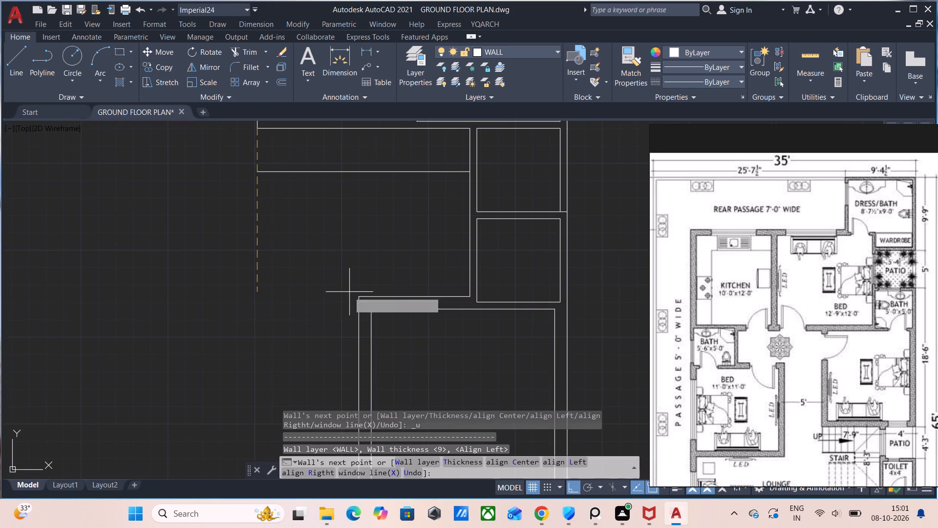
{"action": "left_click", "coordinate": [256, 294]}
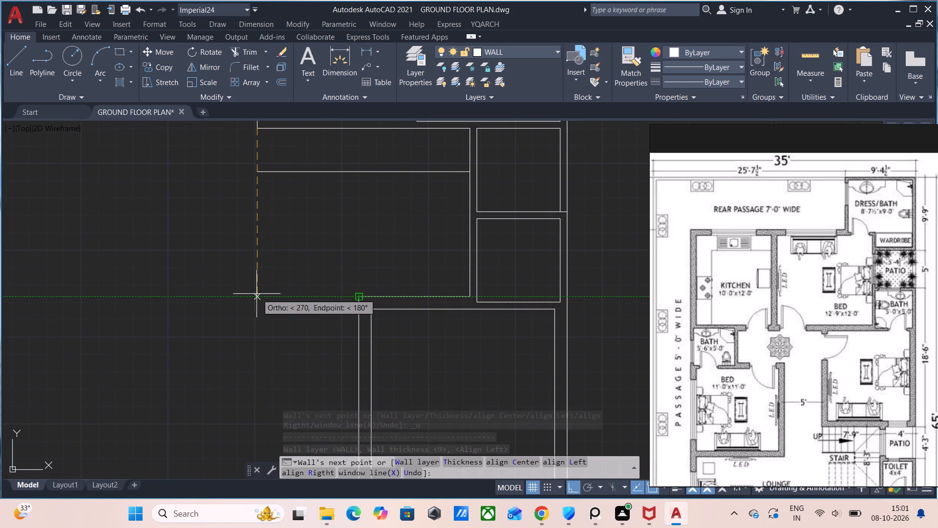
{"action": "left_click", "coordinate": [359, 297]}
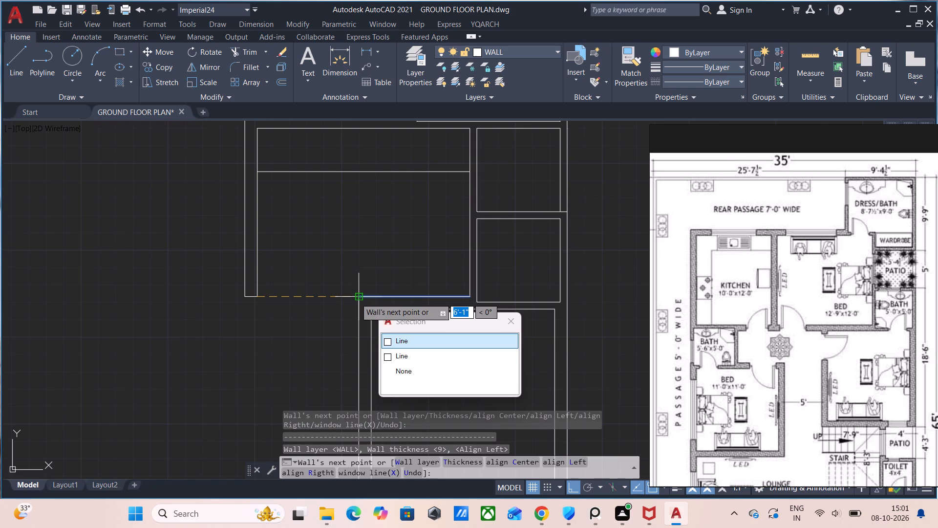
{"action": "left_click", "coordinate": [356, 298]}
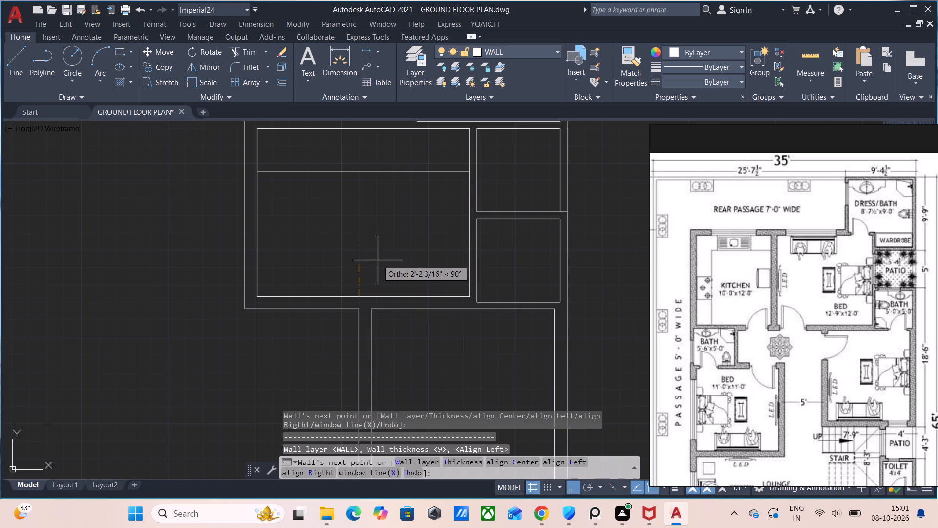
{"action": "key", "text": "Escape"}
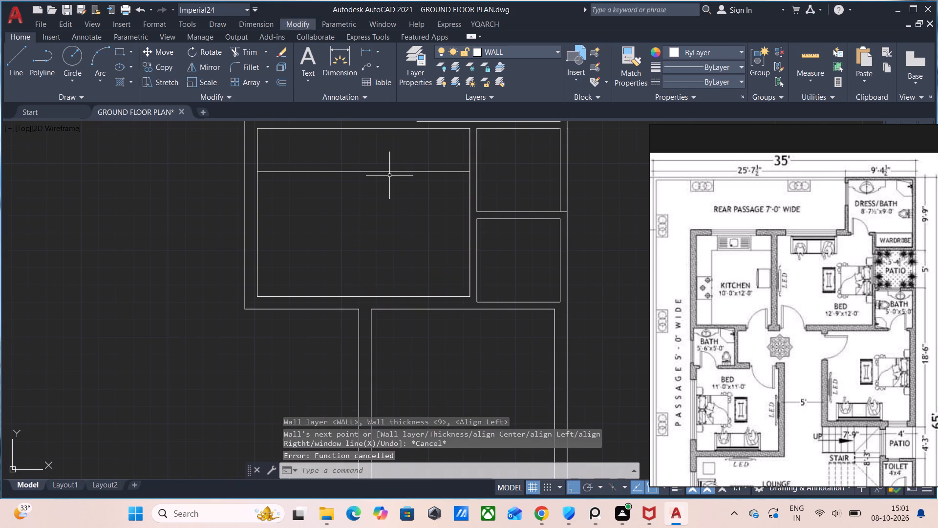
Erase the horizontal guide line inside the bedroom and save the drawing.
{"action": "scroll", "coordinate": [297, 266], "scroll_direction": "down", "scroll_amount": 2}
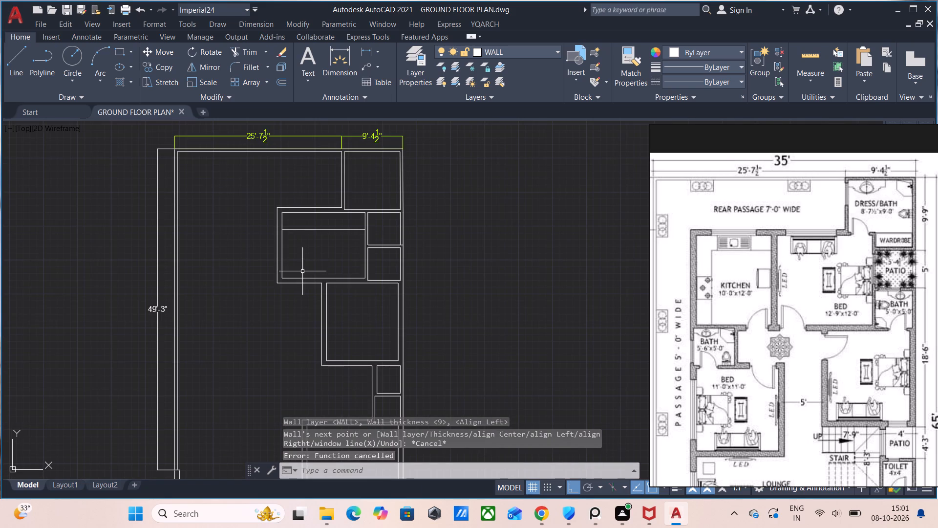
{"action": "middle_click_drag", "start_coordinate": [304, 308], "coordinate": [363, 344]}
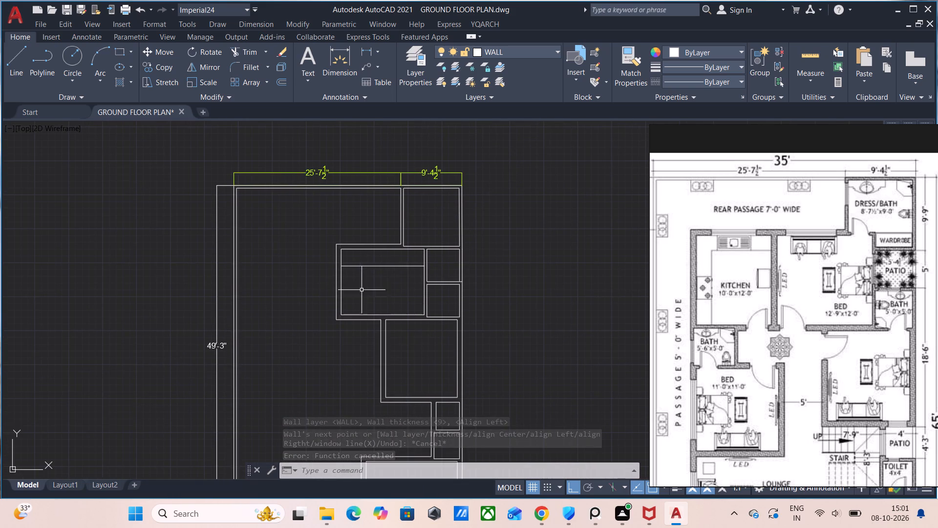
{"action": "left_click", "coordinate": [381, 278]}
{"action": "left_click", "coordinate": [368, 253]}
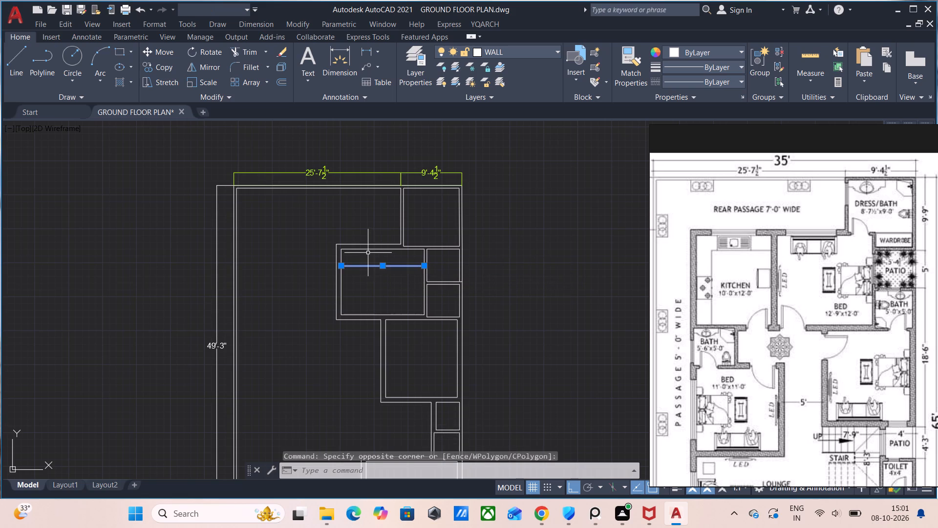
{"action": "key", "text": "Delete"}
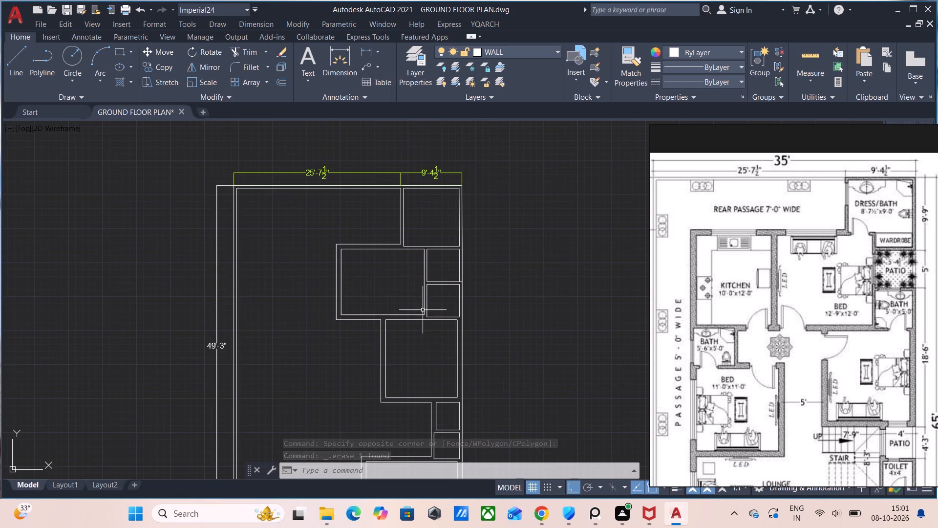
{"action": "key", "text": "ctrl+s"}
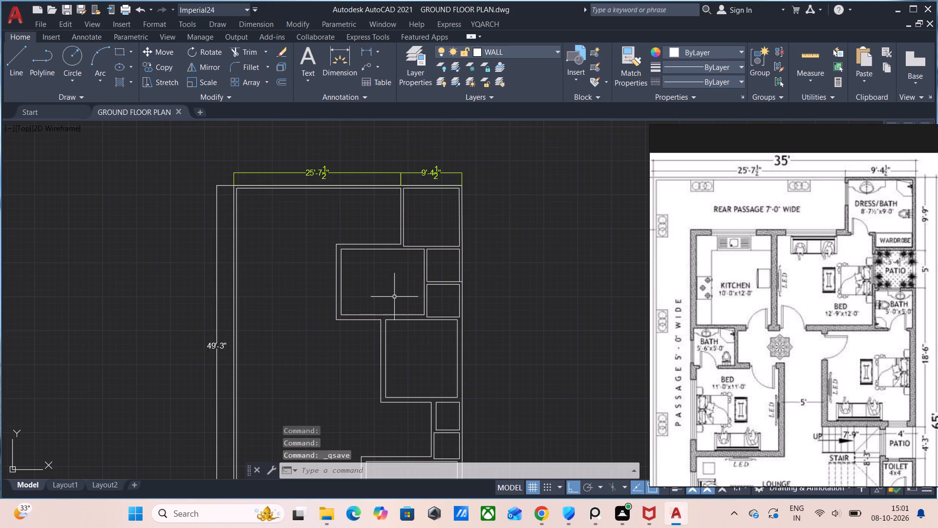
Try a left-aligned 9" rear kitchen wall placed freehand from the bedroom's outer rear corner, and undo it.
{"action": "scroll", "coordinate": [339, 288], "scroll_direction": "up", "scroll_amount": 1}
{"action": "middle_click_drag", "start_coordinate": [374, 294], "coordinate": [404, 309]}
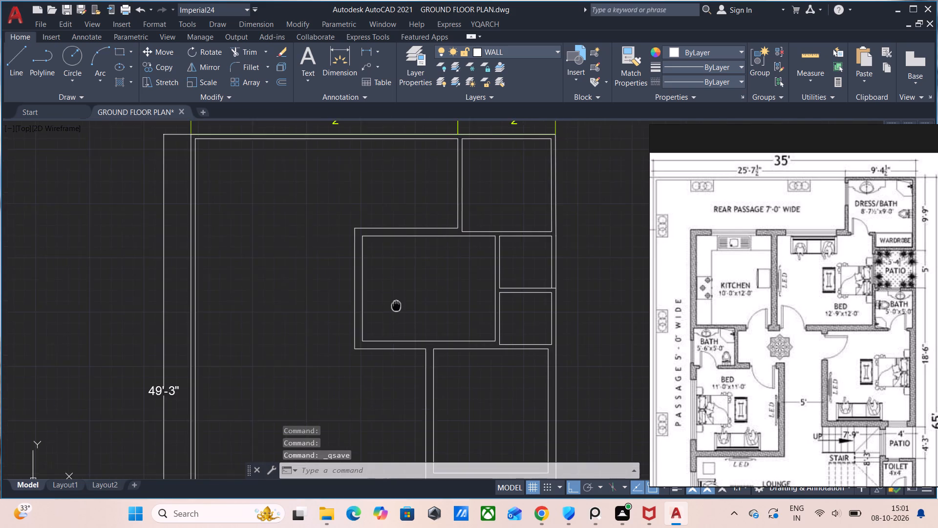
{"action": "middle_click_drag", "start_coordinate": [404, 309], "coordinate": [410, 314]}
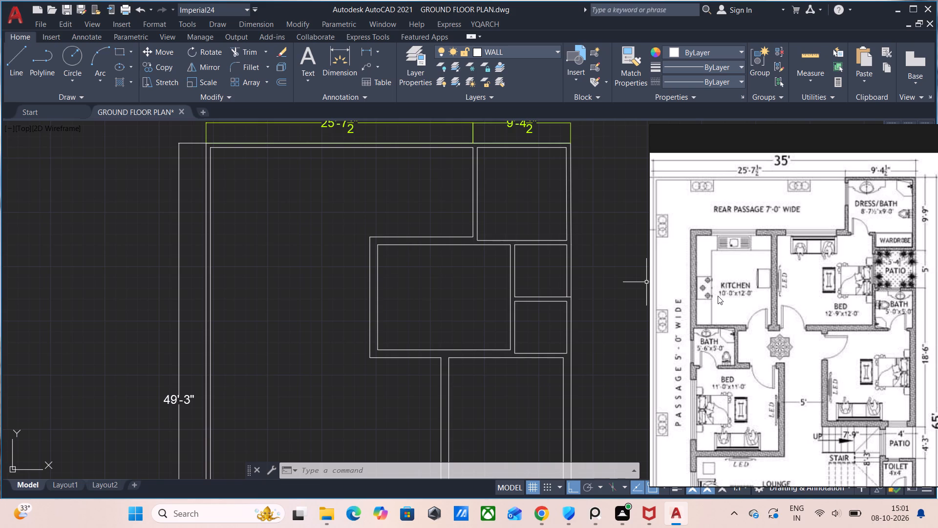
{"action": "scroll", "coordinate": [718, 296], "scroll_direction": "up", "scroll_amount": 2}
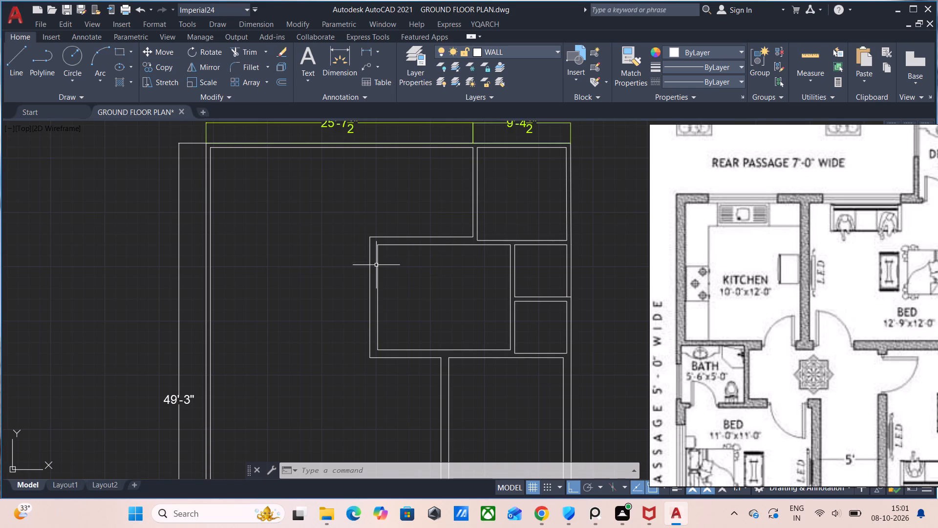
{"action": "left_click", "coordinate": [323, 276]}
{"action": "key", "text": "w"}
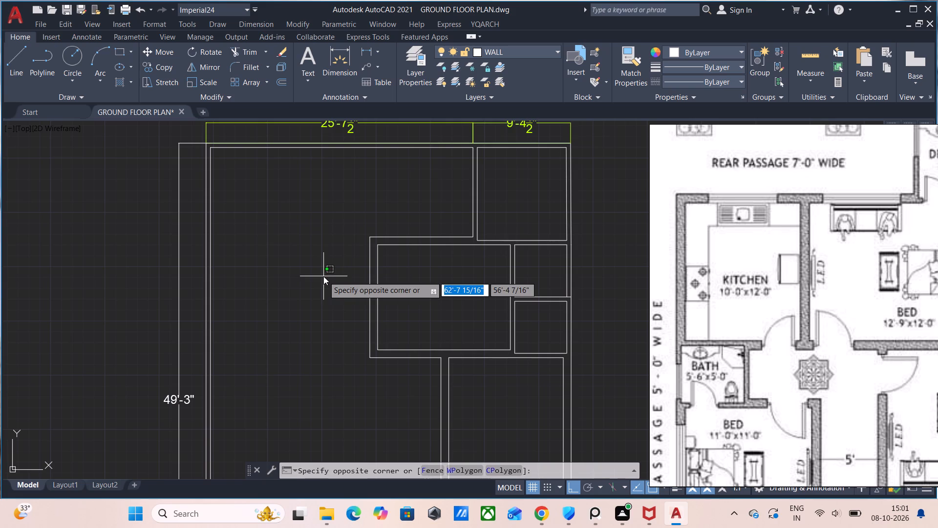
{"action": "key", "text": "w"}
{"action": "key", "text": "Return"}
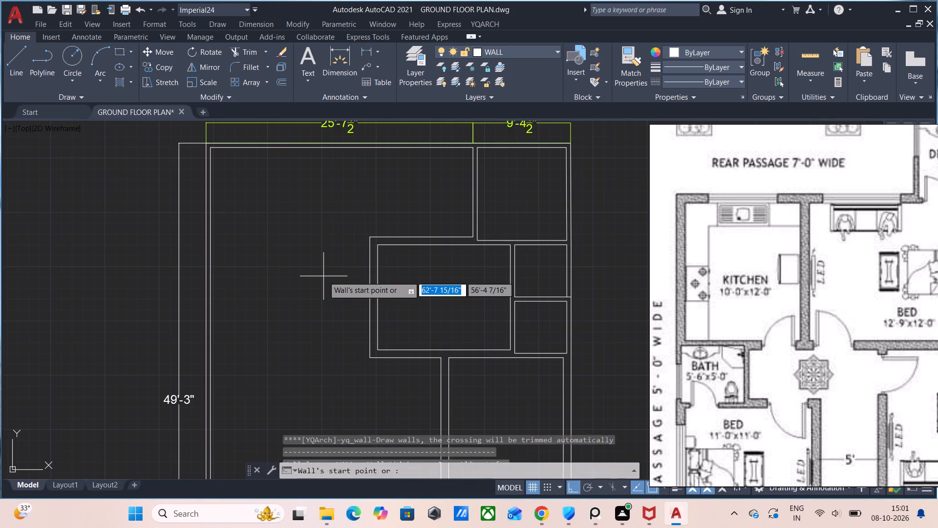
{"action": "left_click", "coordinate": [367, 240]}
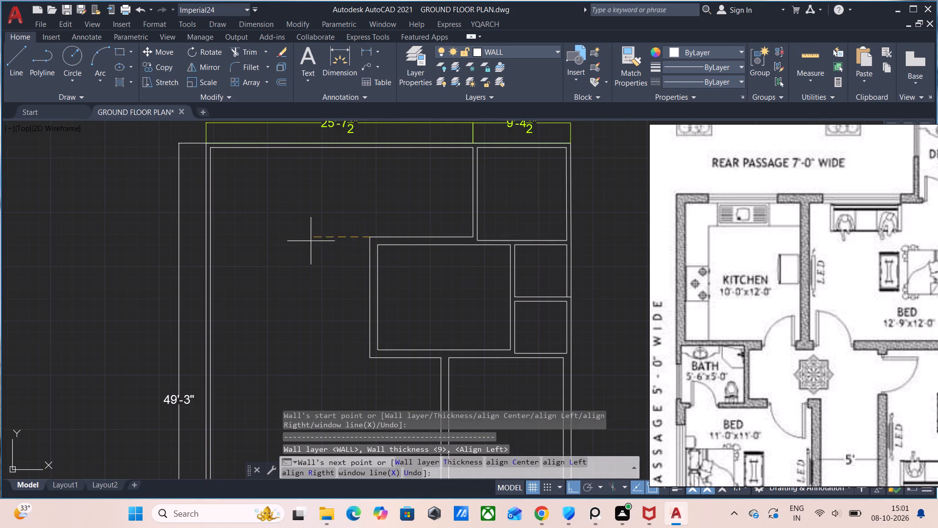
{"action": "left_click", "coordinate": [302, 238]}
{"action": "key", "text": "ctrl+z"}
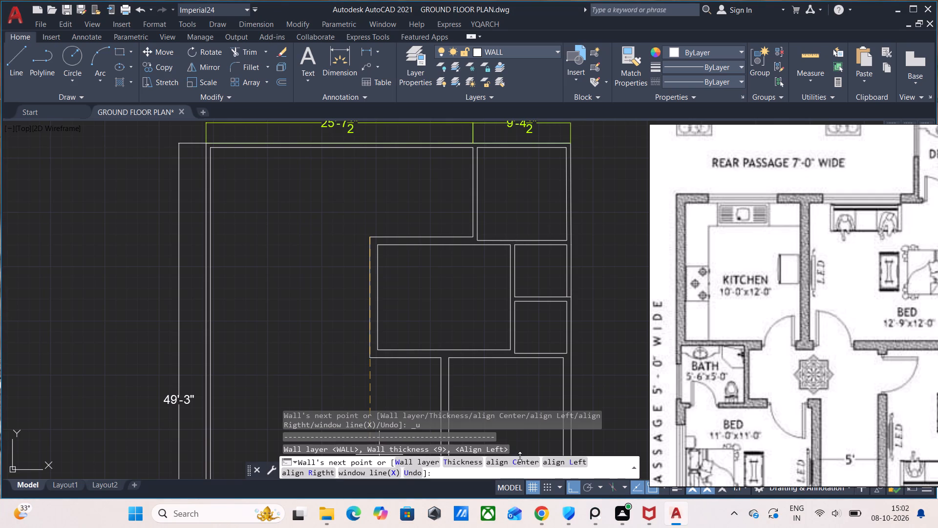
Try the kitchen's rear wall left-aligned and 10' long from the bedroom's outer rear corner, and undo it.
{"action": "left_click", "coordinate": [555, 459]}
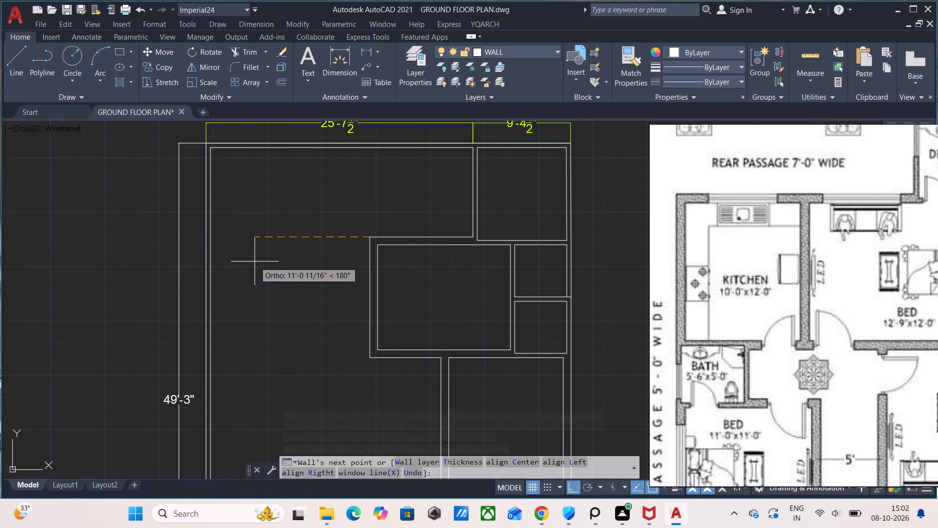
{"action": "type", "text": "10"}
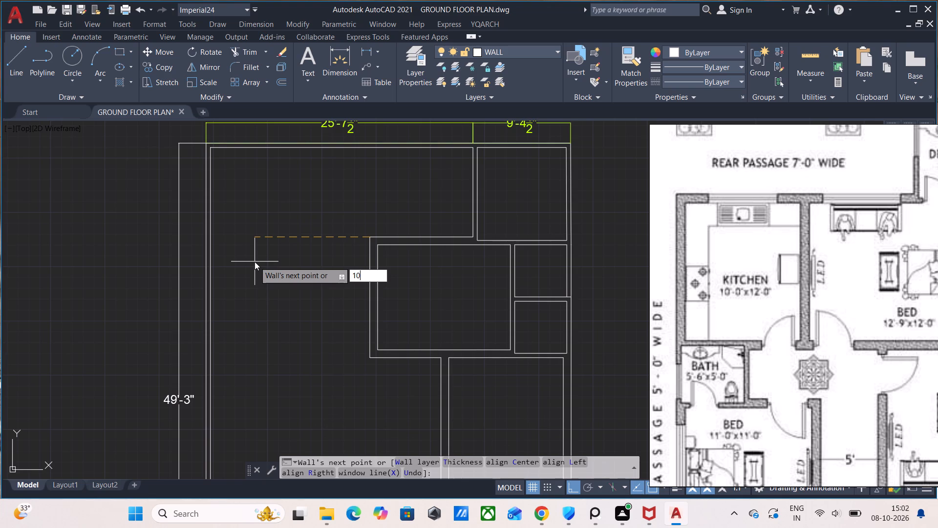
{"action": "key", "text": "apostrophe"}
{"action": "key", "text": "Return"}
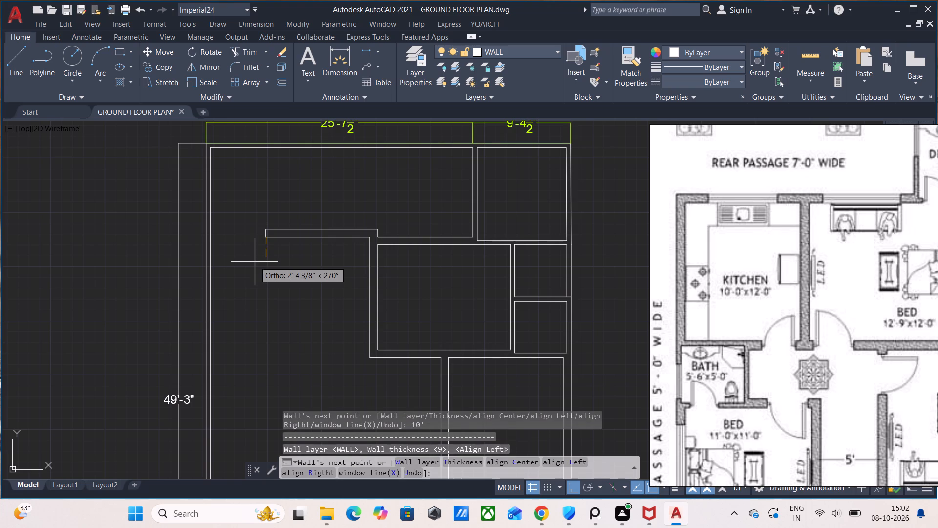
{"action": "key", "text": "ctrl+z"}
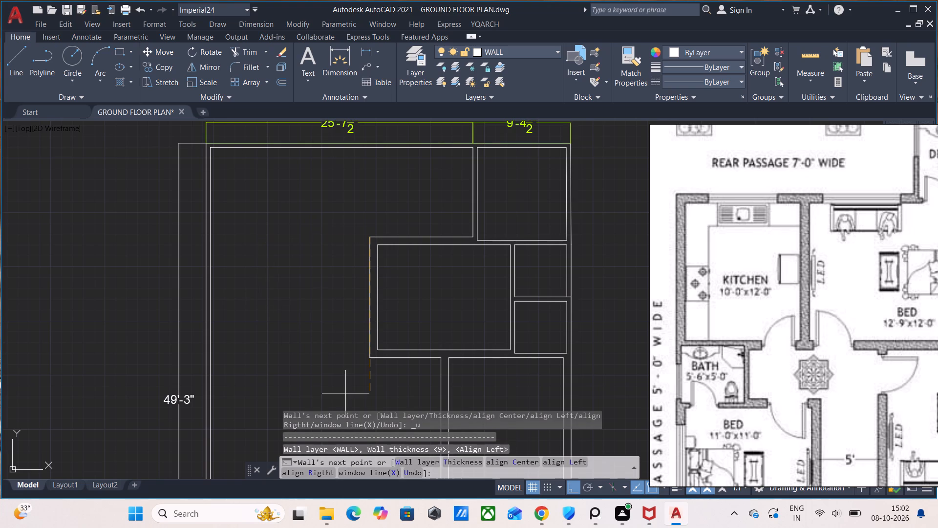
Draw the kitchen's rear 9" wall right-aligned from the bedroom's outer rear corner, 10' toward the side passage plus a 9" extension.
{"action": "left_click", "coordinate": [320, 469]}
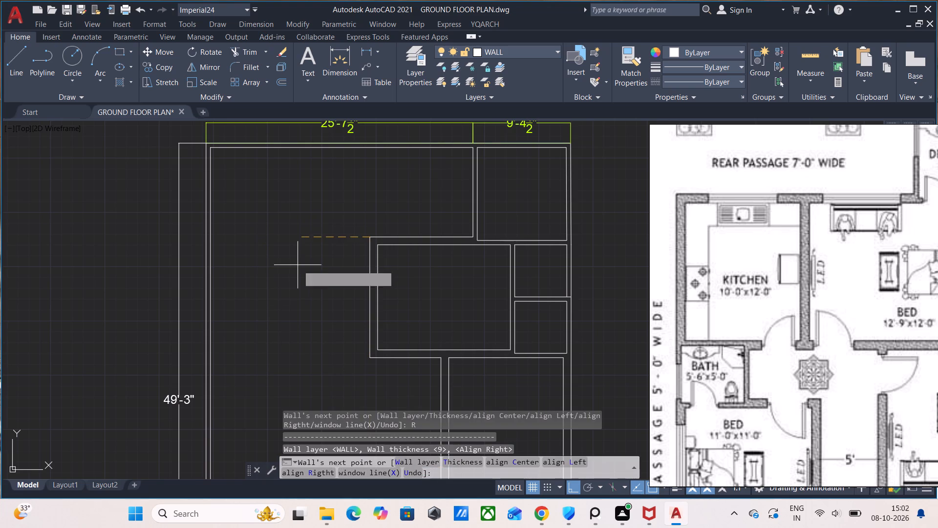
{"action": "type", "text": "10'"}
{"action": "key", "text": "Return"}
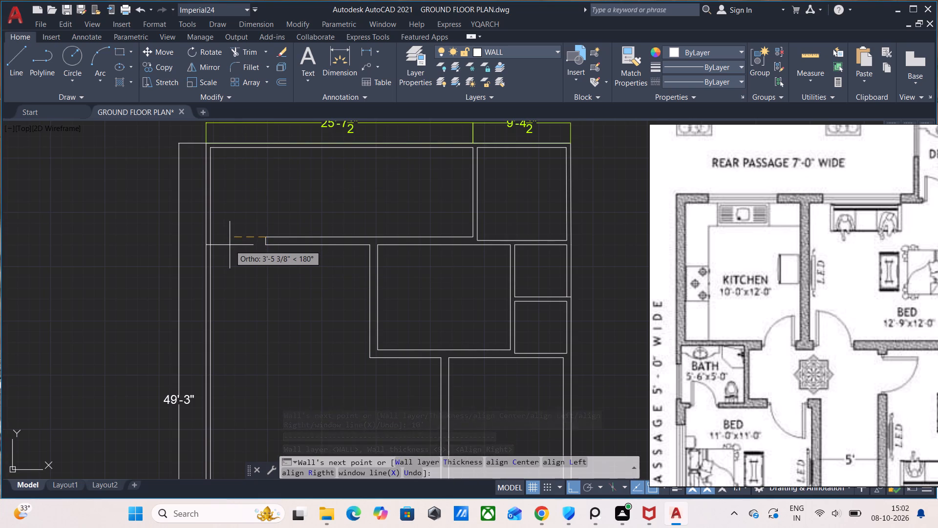
{"action": "type", "text": "9\""}
{"action": "key", "text": "Return"}
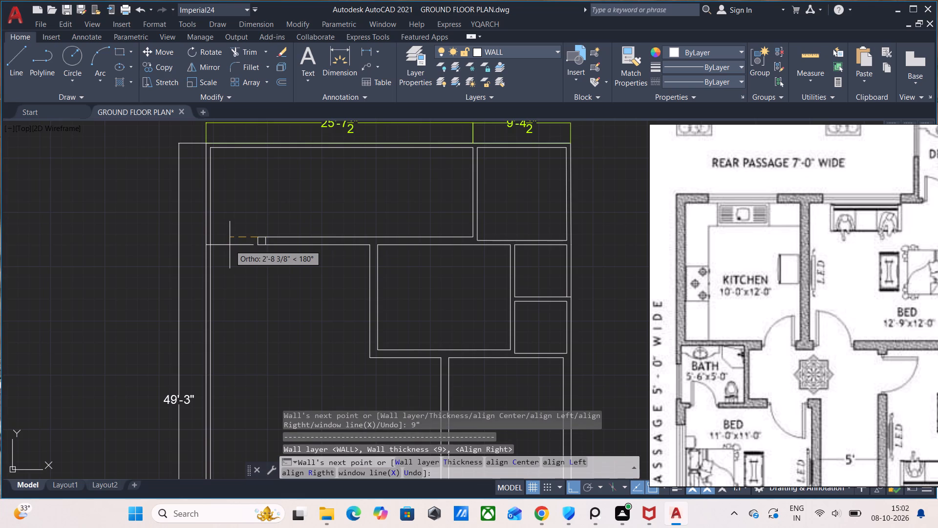
{"action": "key", "text": "Escape"}
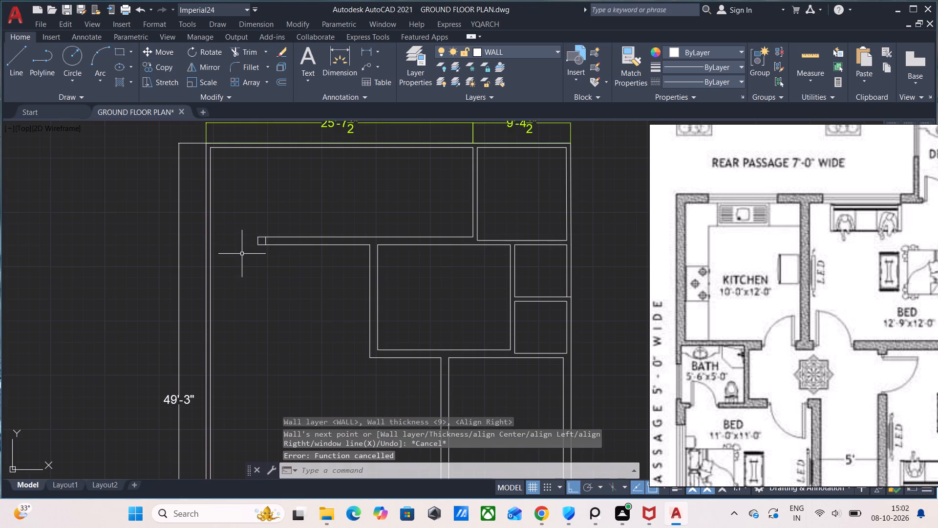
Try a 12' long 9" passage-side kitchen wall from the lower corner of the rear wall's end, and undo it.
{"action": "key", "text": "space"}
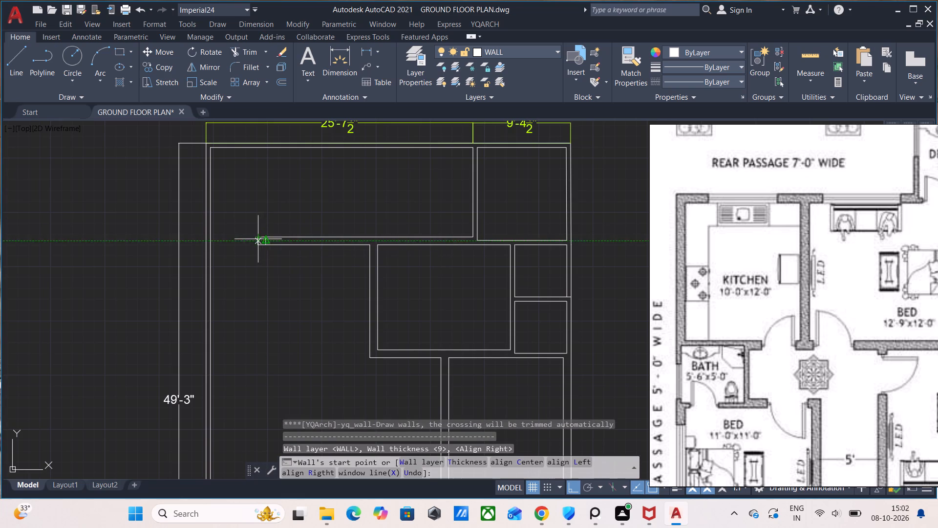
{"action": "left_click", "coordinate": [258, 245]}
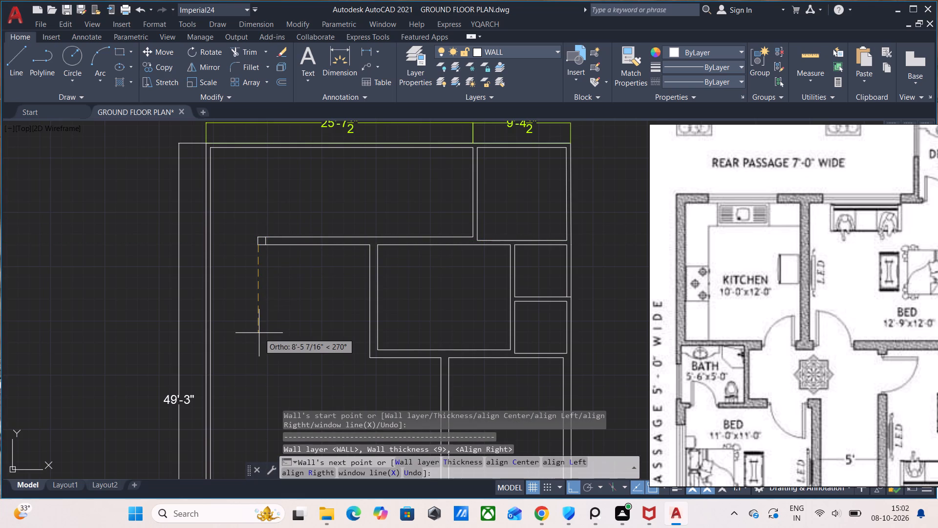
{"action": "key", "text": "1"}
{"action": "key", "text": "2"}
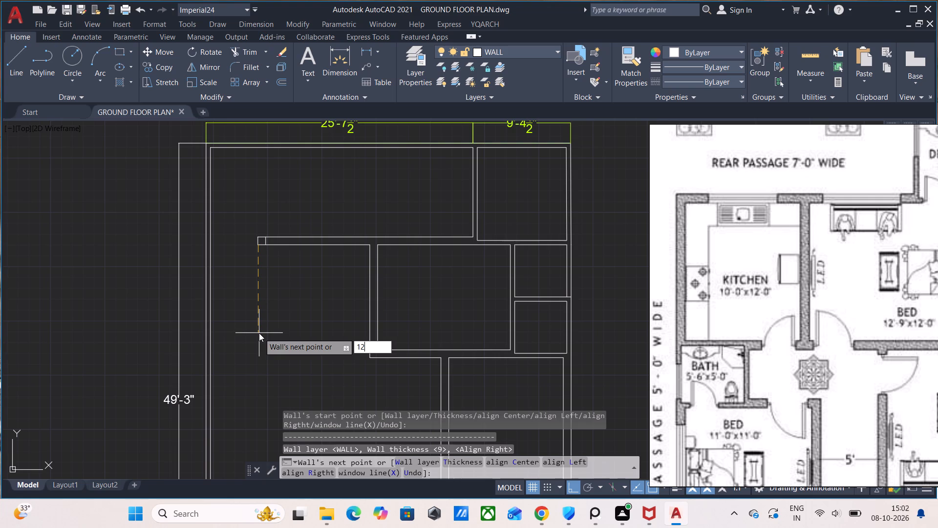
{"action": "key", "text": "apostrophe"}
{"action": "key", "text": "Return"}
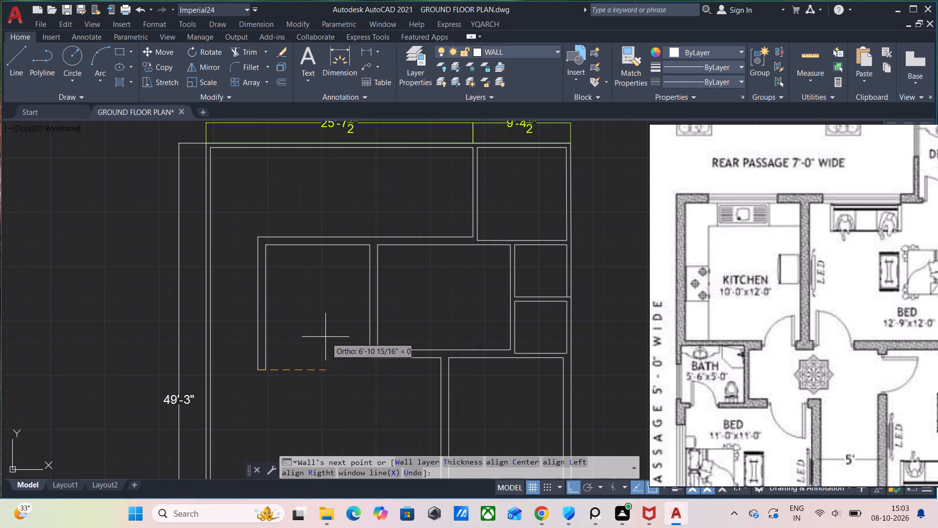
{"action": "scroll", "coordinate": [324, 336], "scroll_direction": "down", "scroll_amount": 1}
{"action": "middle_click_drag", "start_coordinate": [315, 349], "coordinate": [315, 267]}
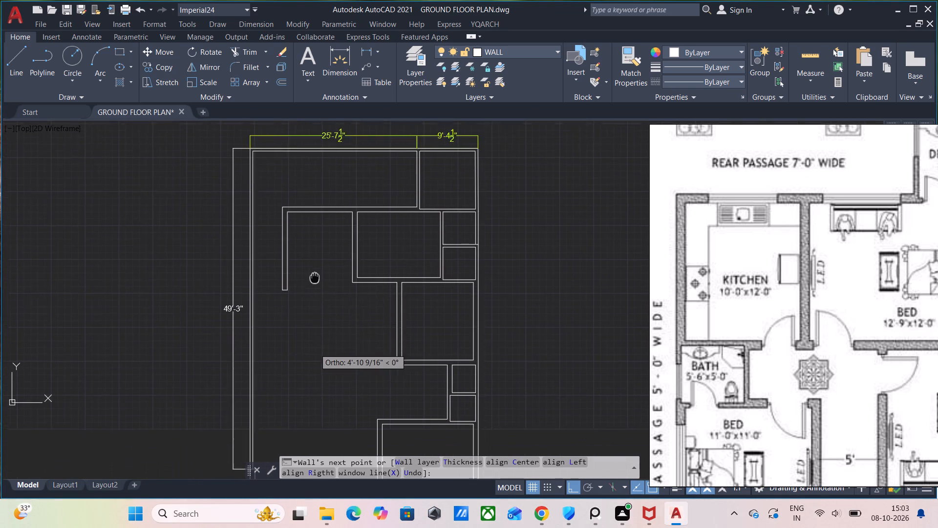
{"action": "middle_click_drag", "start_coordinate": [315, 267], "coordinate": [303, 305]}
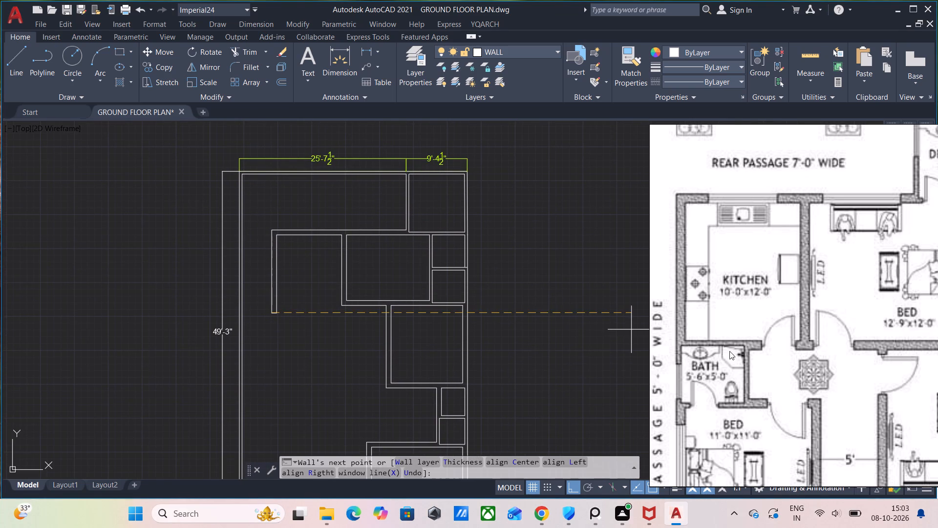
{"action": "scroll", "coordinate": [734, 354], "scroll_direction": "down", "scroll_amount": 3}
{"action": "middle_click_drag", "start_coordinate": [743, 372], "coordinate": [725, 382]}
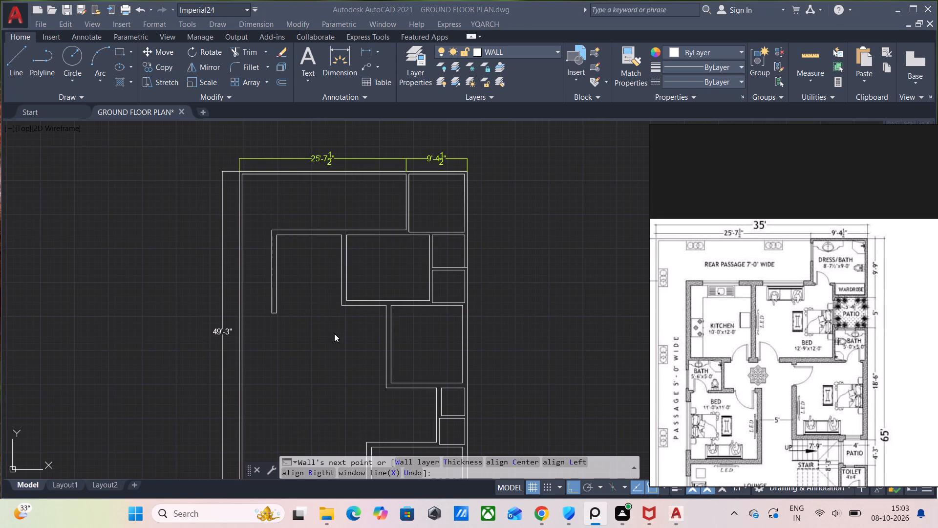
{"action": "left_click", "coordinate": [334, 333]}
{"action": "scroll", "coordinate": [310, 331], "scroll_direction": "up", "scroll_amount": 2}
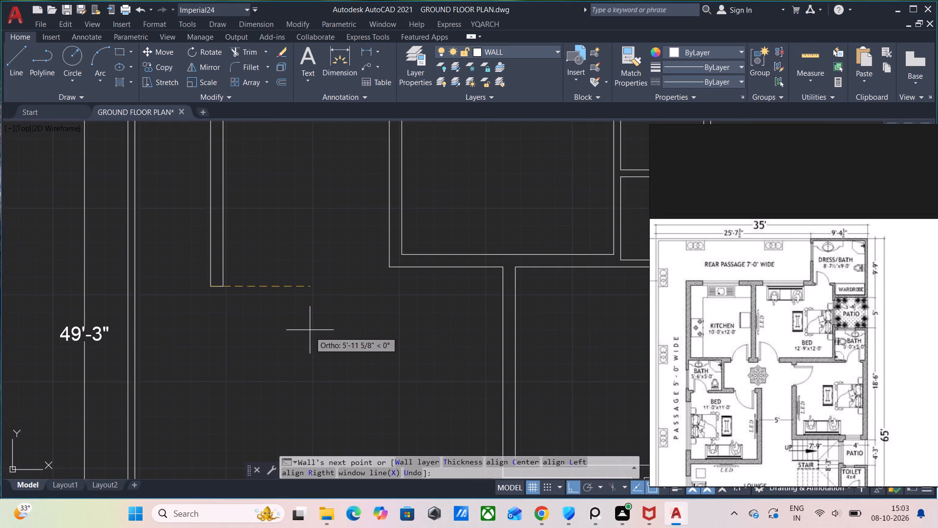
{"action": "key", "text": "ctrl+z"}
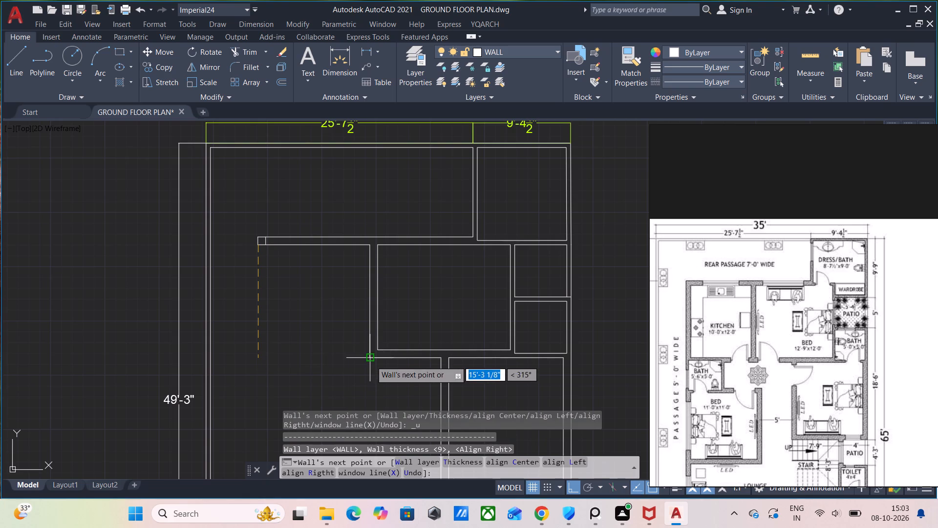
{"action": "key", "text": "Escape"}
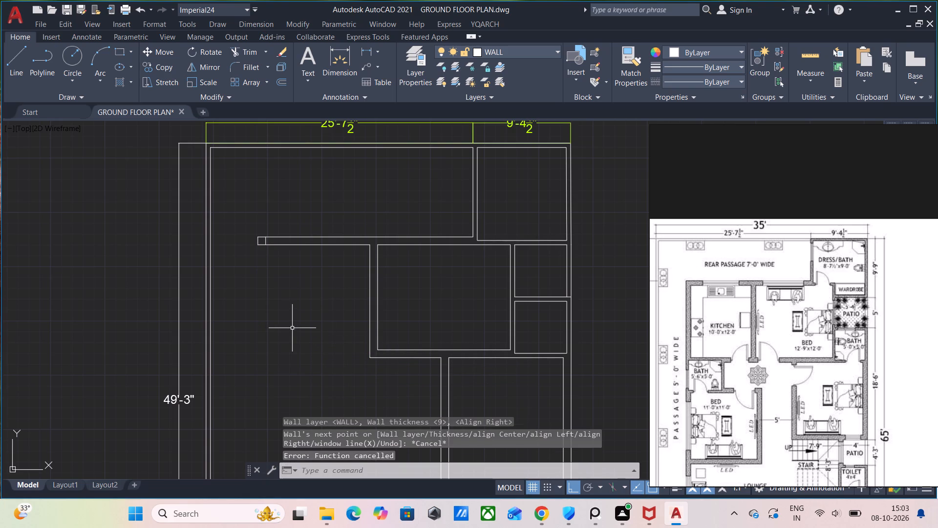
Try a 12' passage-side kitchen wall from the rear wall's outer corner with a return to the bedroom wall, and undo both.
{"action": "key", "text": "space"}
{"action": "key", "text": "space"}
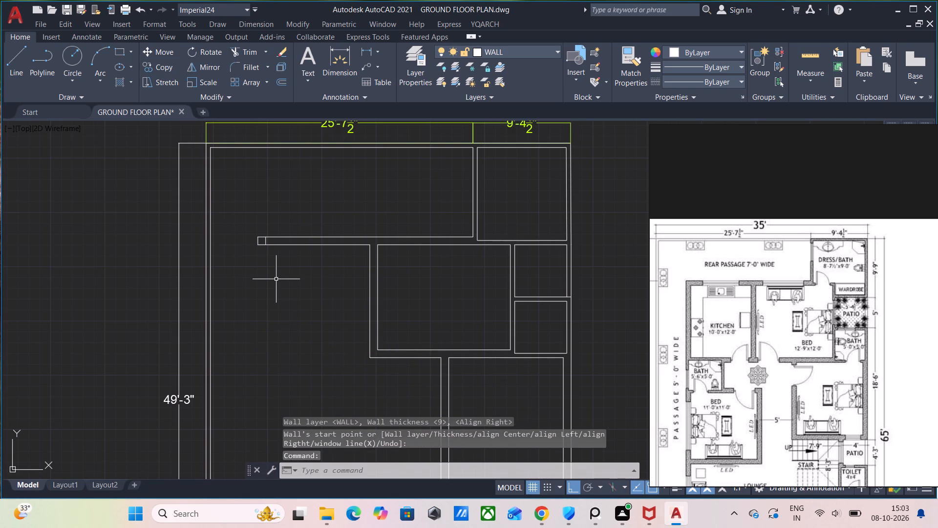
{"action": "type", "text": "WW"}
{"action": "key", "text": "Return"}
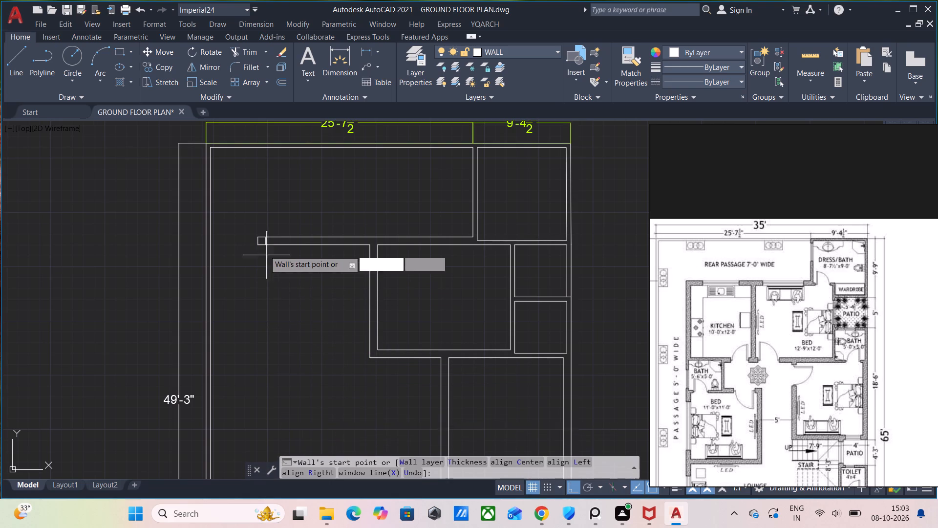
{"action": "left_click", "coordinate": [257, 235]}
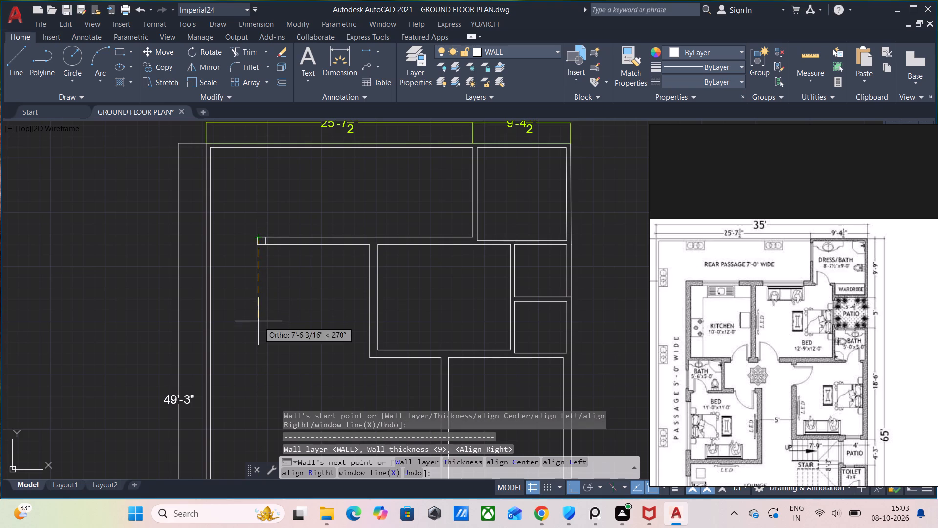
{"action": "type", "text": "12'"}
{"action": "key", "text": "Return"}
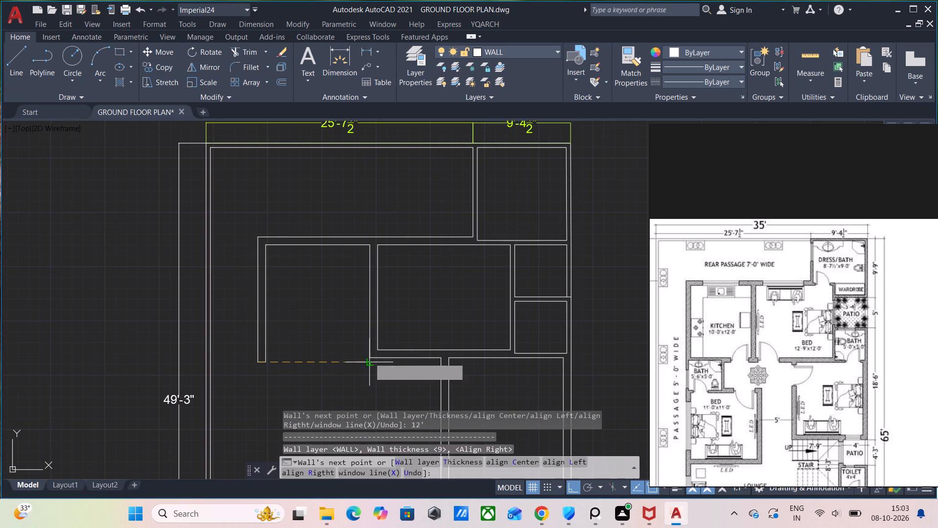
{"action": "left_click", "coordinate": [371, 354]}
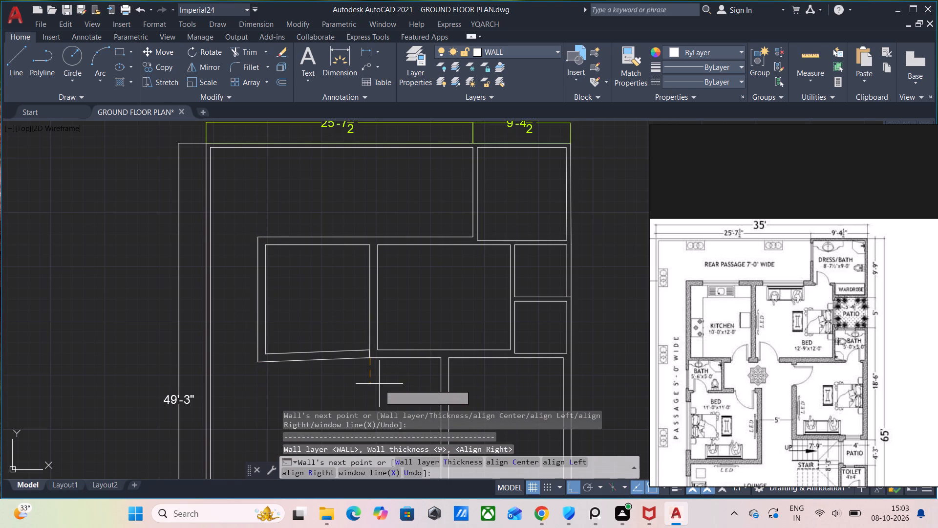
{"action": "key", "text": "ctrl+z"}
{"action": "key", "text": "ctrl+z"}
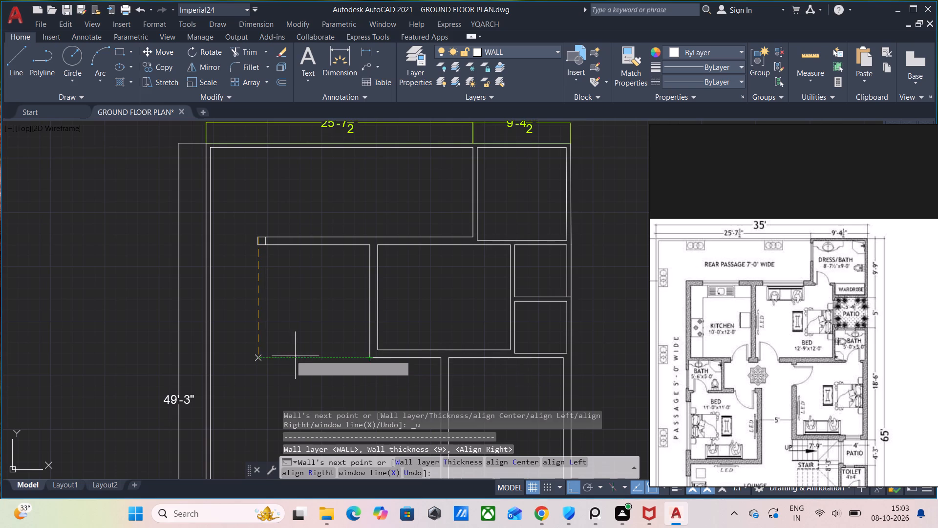
Draw the kitchen's passage-side 9" wall down to the bedroom's front wall level, returning 10'-9" to the bedroom wall's outer corner.
{"action": "left_click", "coordinate": [255, 354]}
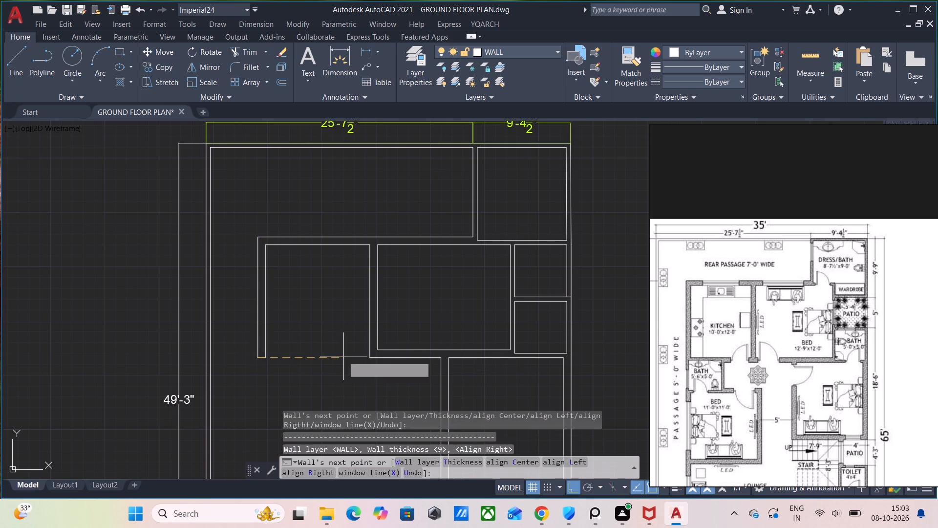
{"action": "left_click", "coordinate": [369, 357]}
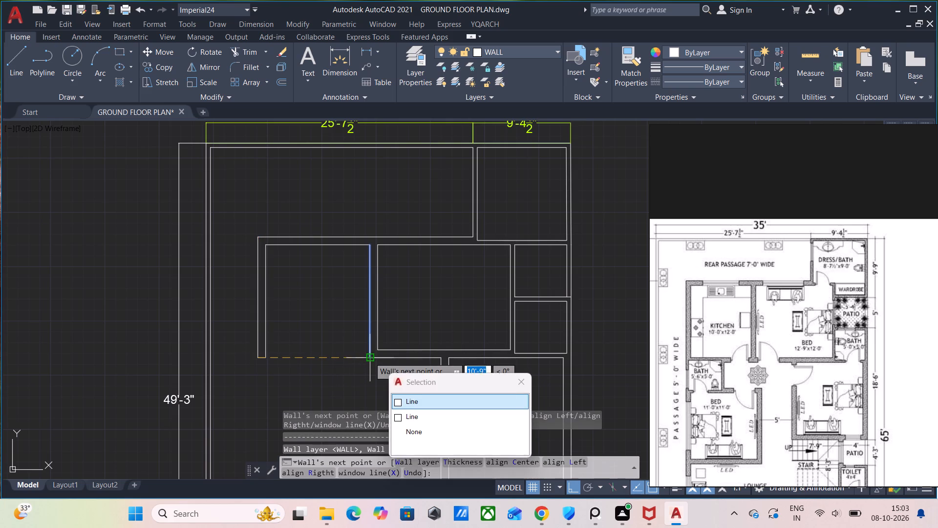
{"action": "left_click", "coordinate": [369, 357]}
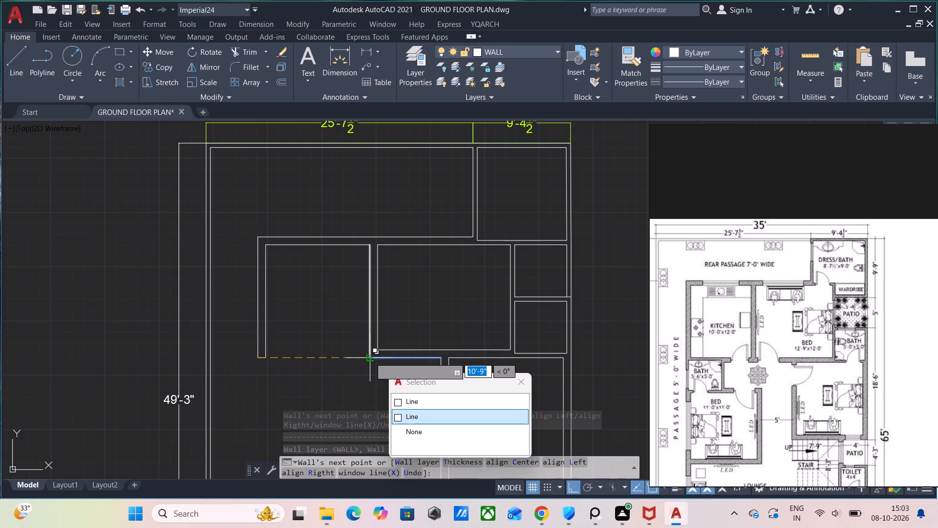
{"action": "left_click", "coordinate": [370, 357]}
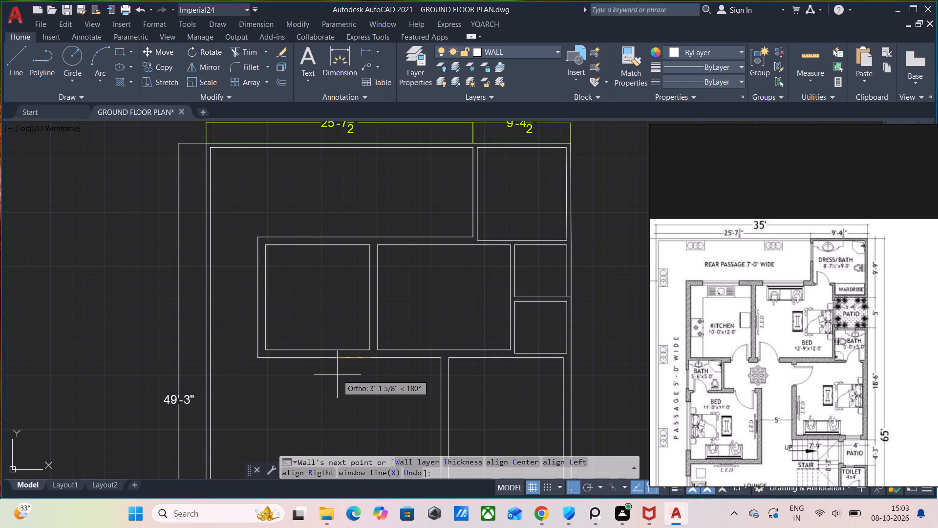
{"action": "key", "text": "Escape"}
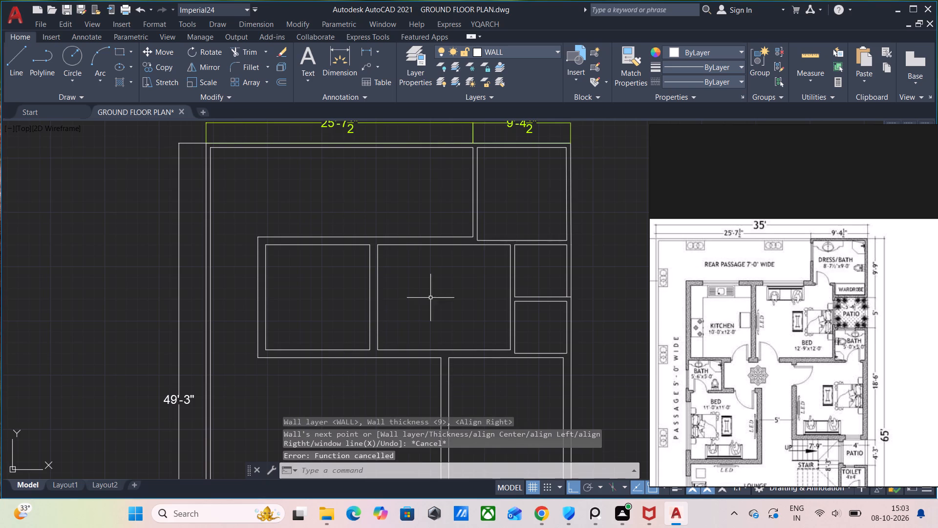
Examine the bedroom and patio sizes in the reference image and measure the drawn patio's width and depth.
{"action": "scroll", "coordinate": [756, 371], "scroll_direction": "down", "scroll_amount": 1}
{"action": "middle_click_drag", "start_coordinate": [760, 410], "coordinate": [770, 353]}
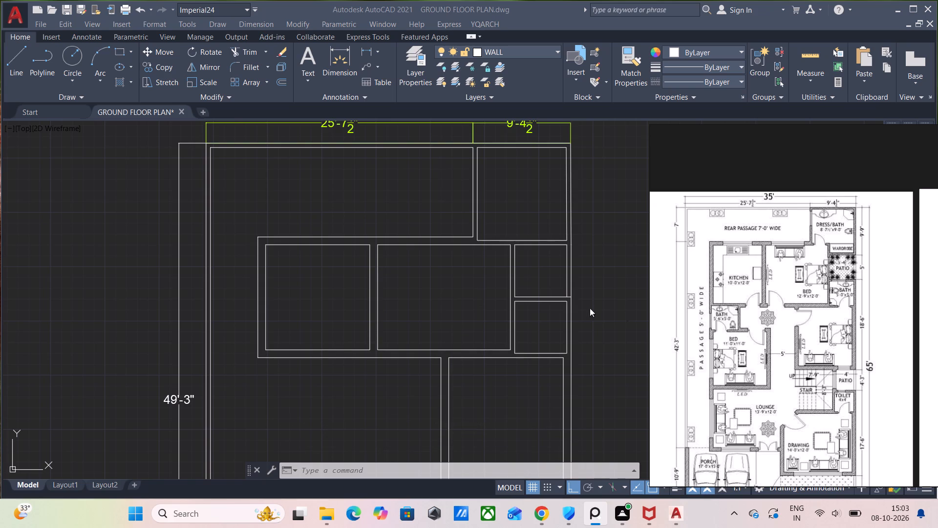
{"action": "scroll", "coordinate": [780, 304], "scroll_direction": "up", "scroll_amount": 2}
{"action": "middle_click_drag", "start_coordinate": [810, 308], "coordinate": [755, 333]}
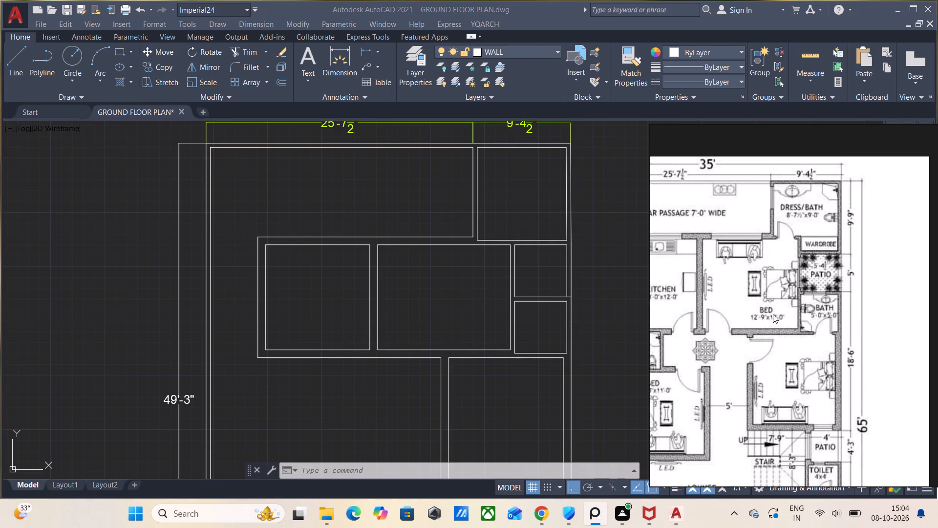
{"action": "scroll", "coordinate": [798, 307], "scroll_direction": "up", "scroll_amount": 2}
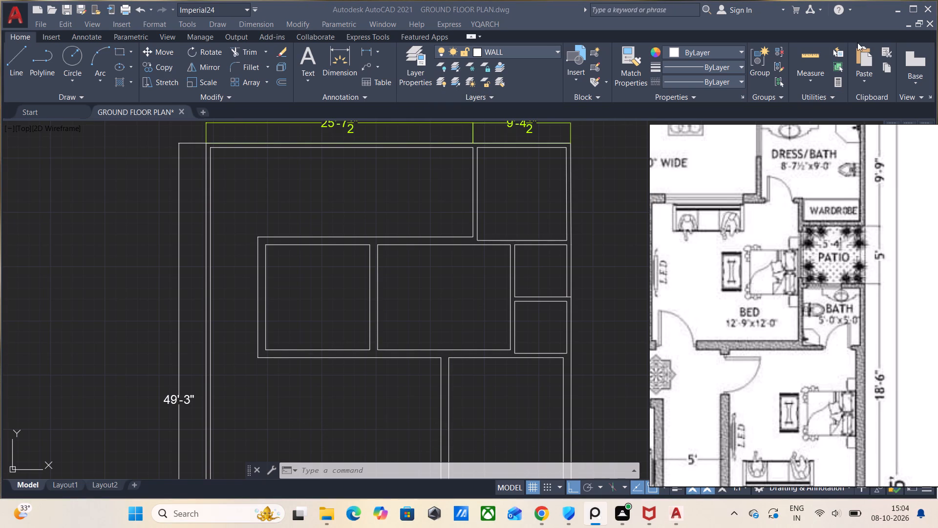
{"action": "left_click", "coordinate": [814, 54]}
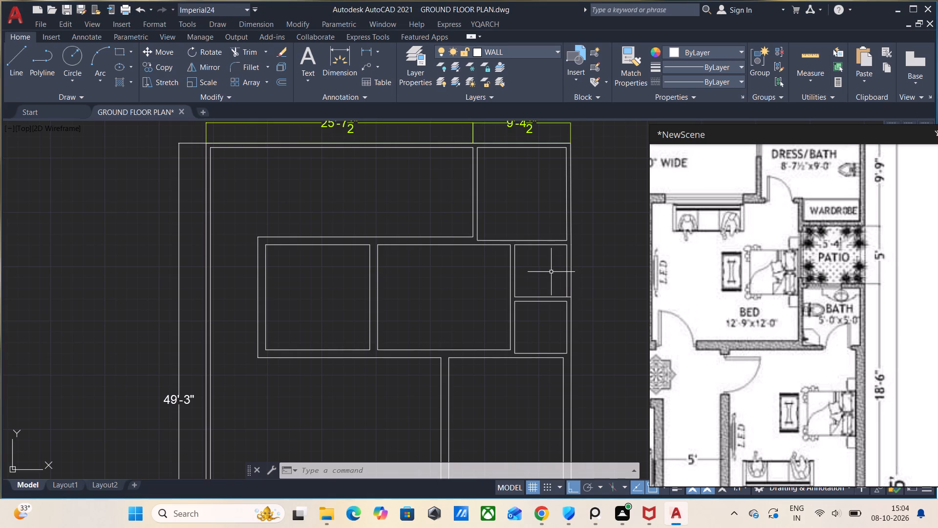
{"action": "left_click", "coordinate": [545, 270]}
{"action": "left_click", "coordinate": [546, 275]}
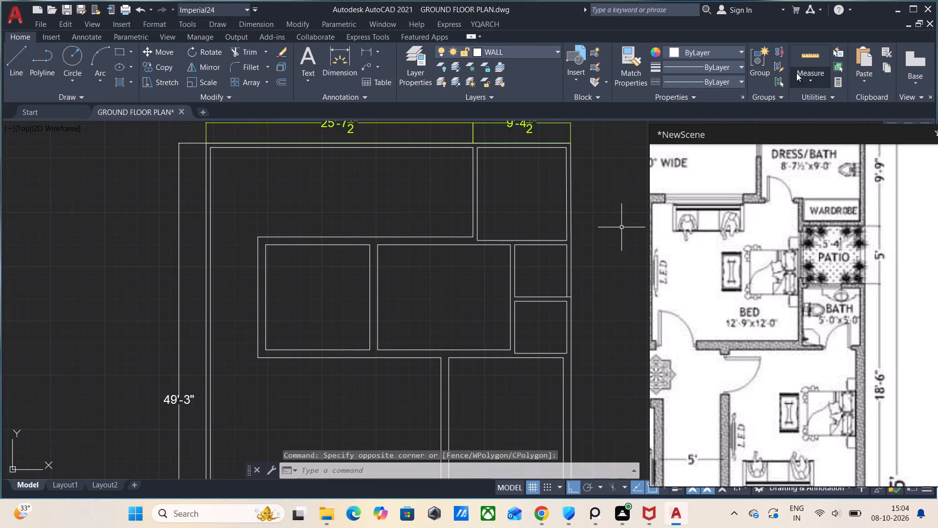
{"action": "left_click", "coordinate": [809, 59]}
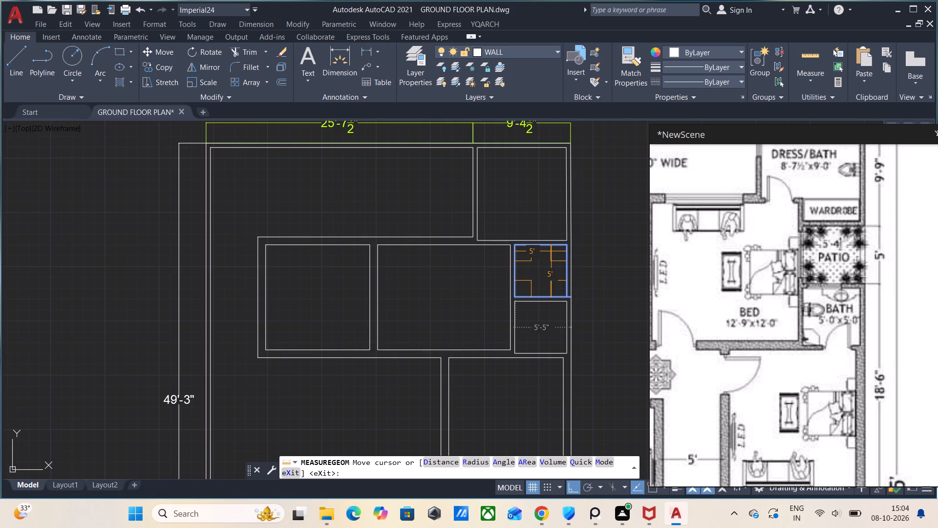
{"action": "scroll", "coordinate": [552, 253], "scroll_direction": "down", "scroll_amount": 1}
{"action": "middle_click_drag", "start_coordinate": [553, 269], "coordinate": [540, 331]}
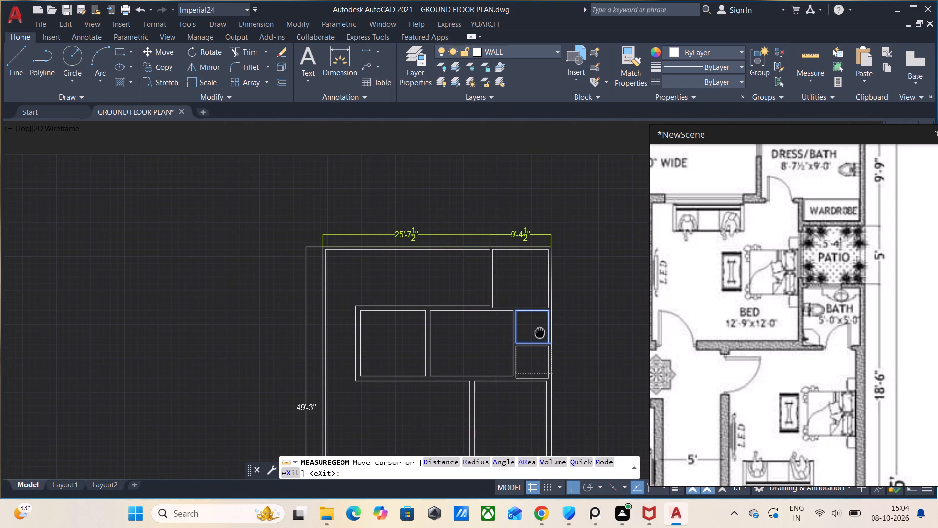
{"action": "middle_click_drag", "start_coordinate": [540, 331], "coordinate": [542, 332]}
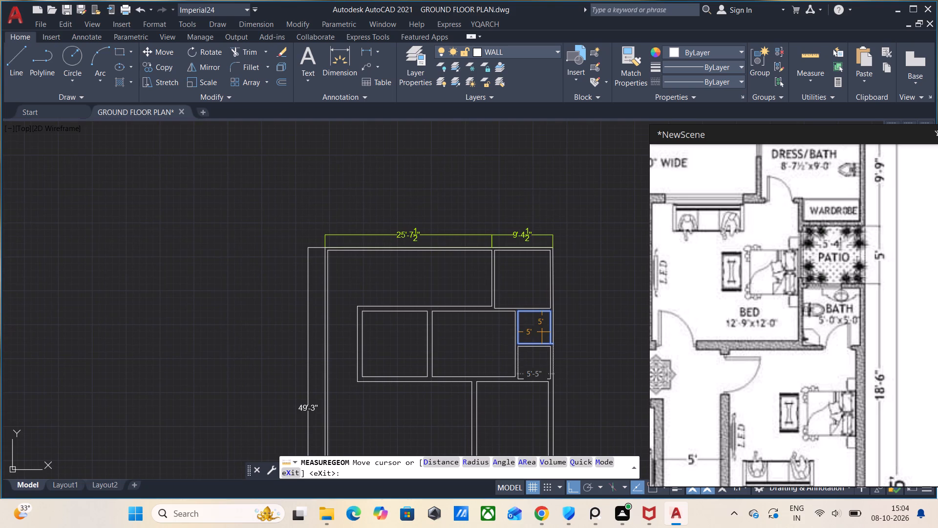
{"action": "scroll", "coordinate": [542, 328], "scroll_direction": "up", "scroll_amount": 1}
{"action": "key", "text": "Escape"}
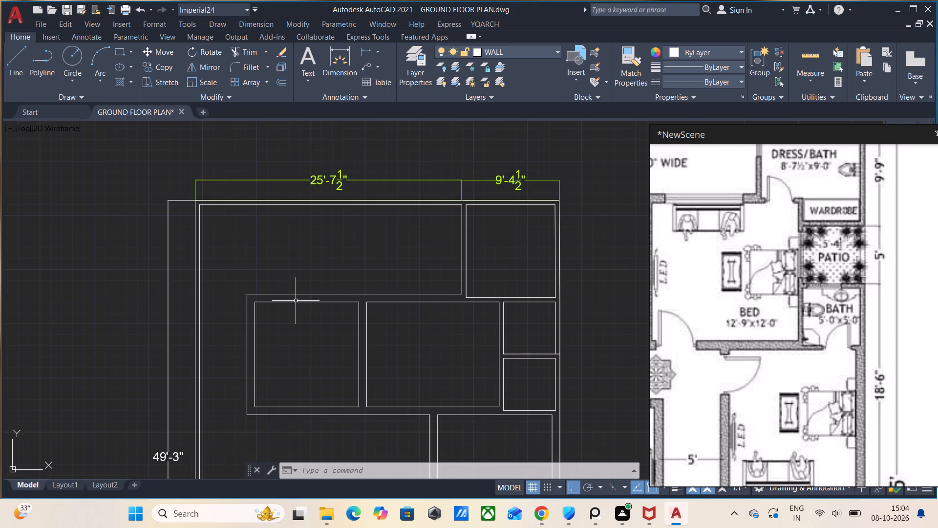
Trim away both lines of the rear wall across the kitchen and the adjoining bedroom.
{"action": "key", "text": "t"}
{"action": "key", "text": "r"}
{"action": "key", "text": "Return"}
{"action": "left_click_drag", "start_coordinate": [305, 275], "coordinate": [308, 325]}
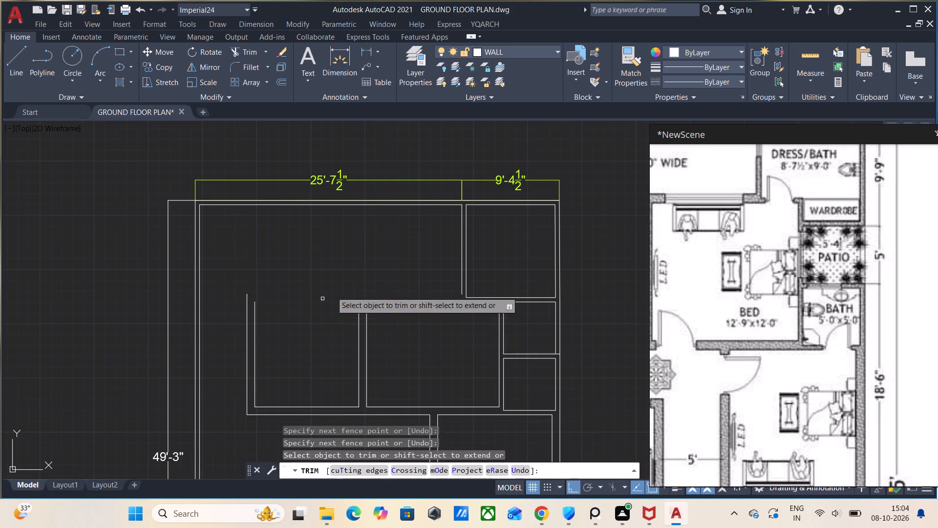
{"action": "left_click_drag", "start_coordinate": [411, 287], "coordinate": [422, 326]}
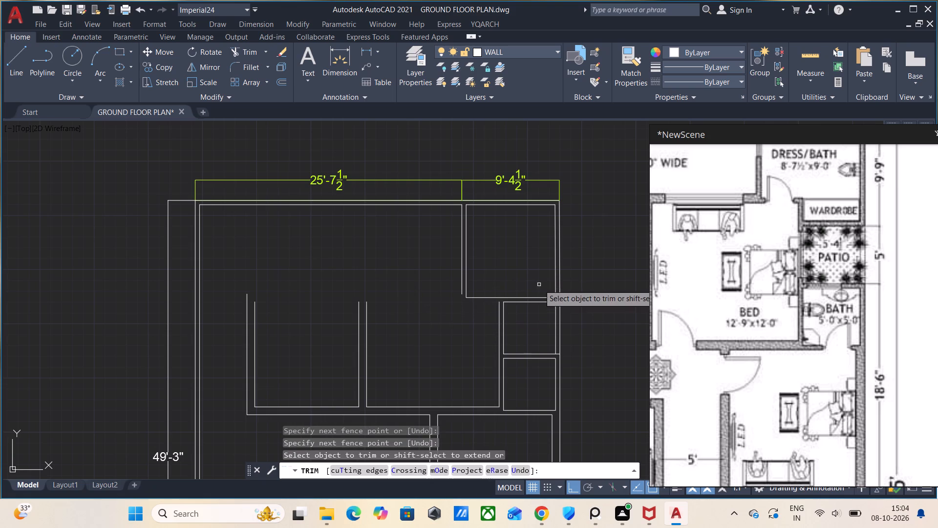
{"action": "scroll", "coordinate": [490, 300], "scroll_direction": "up", "scroll_amount": 1}
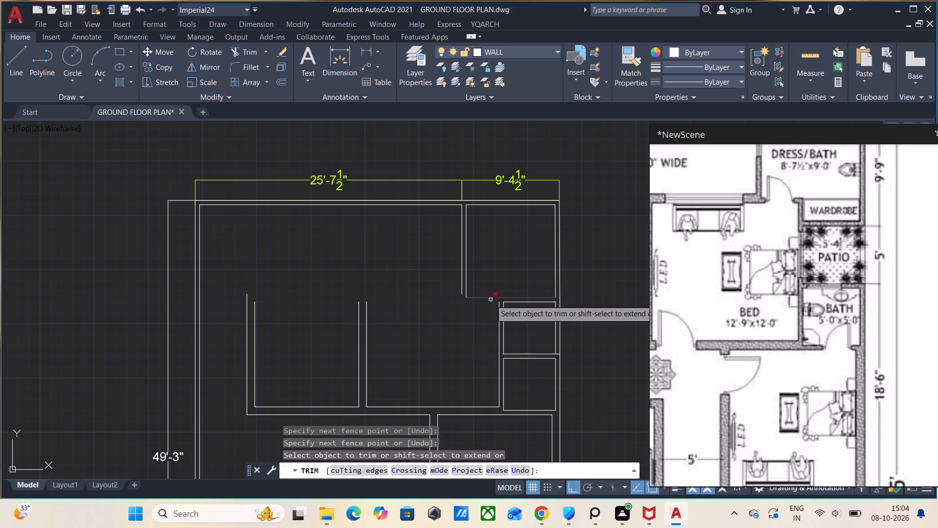
{"action": "middle_click_drag", "start_coordinate": [512, 318], "coordinate": [489, 335]}
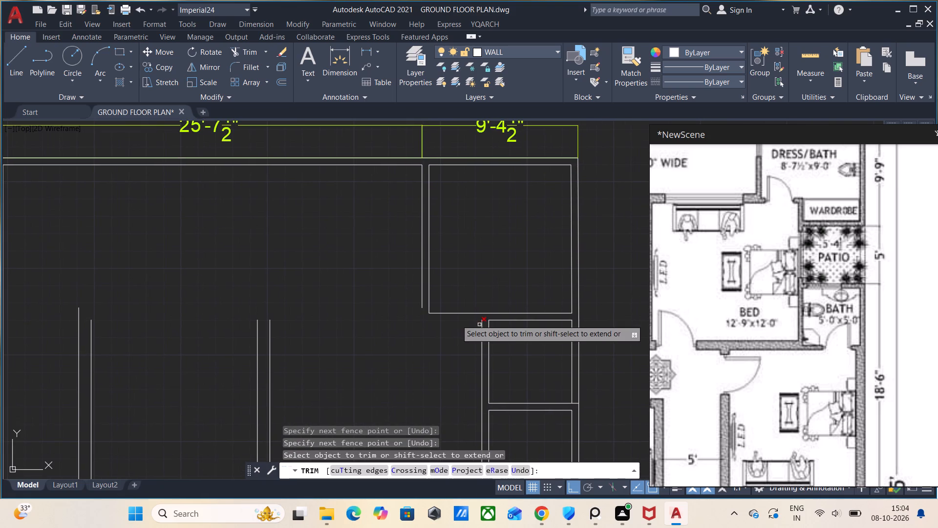
{"action": "key", "text": "Escape"}
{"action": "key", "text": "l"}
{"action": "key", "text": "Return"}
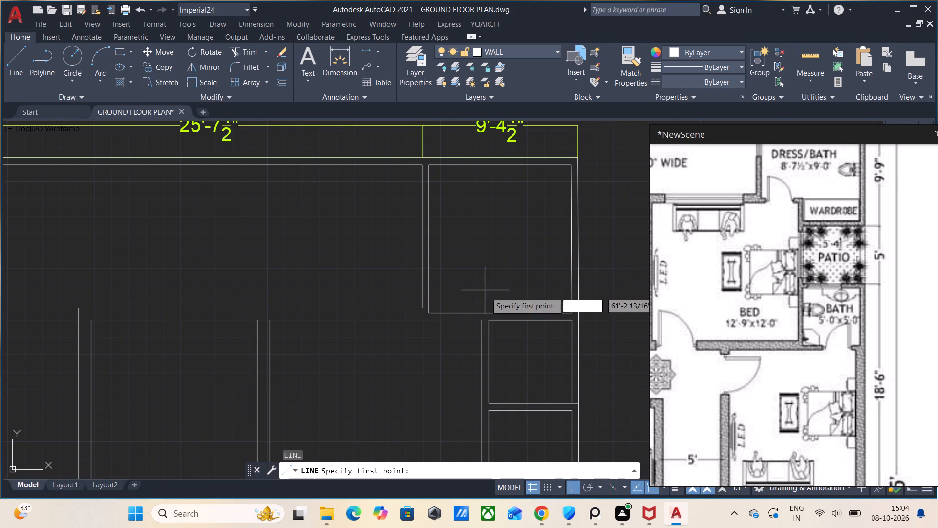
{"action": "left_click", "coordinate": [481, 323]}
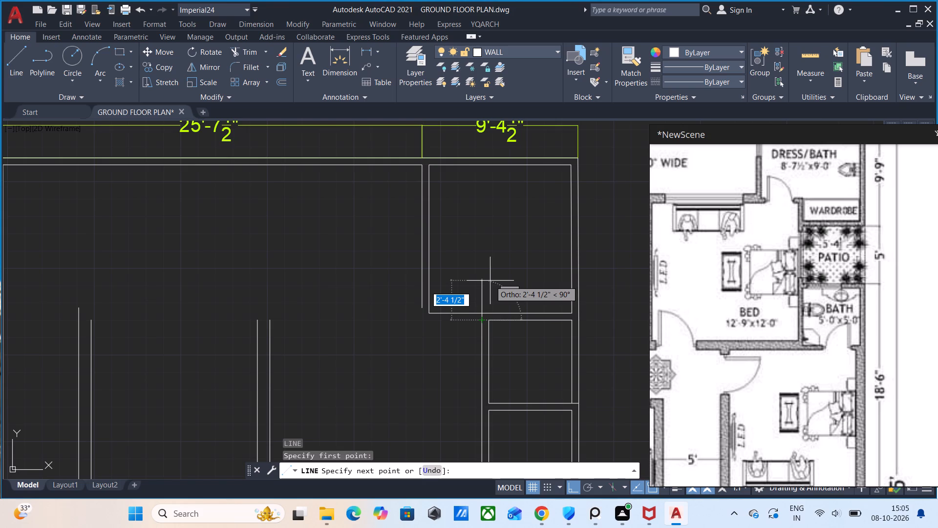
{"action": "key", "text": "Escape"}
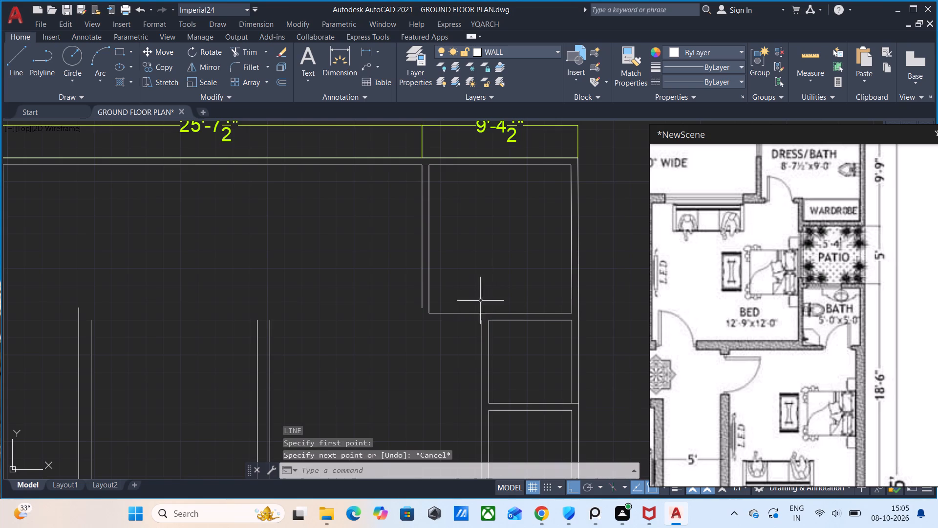
Draw a 12' line rearward from the bedroom's inner front wall line, then across and down to the patio-side wall's upper end.
{"action": "scroll", "coordinate": [465, 364], "scroll_direction": "down", "scroll_amount": 1}
{"action": "middle_click_drag", "start_coordinate": [465, 364], "coordinate": [469, 318]}
{"action": "key", "text": "l"}
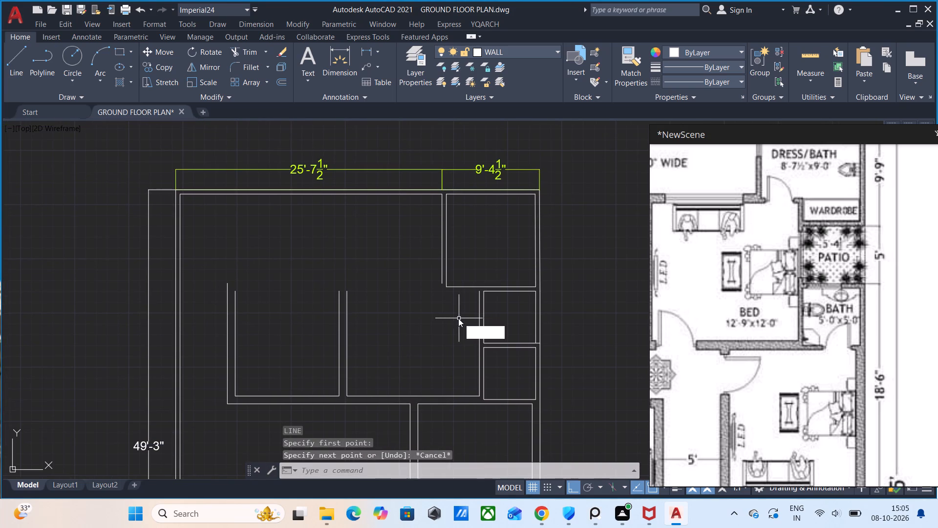
{"action": "key", "text": "4"}
{"action": "key", "text": "BackSpace"}
{"action": "key", "text": "Return"}
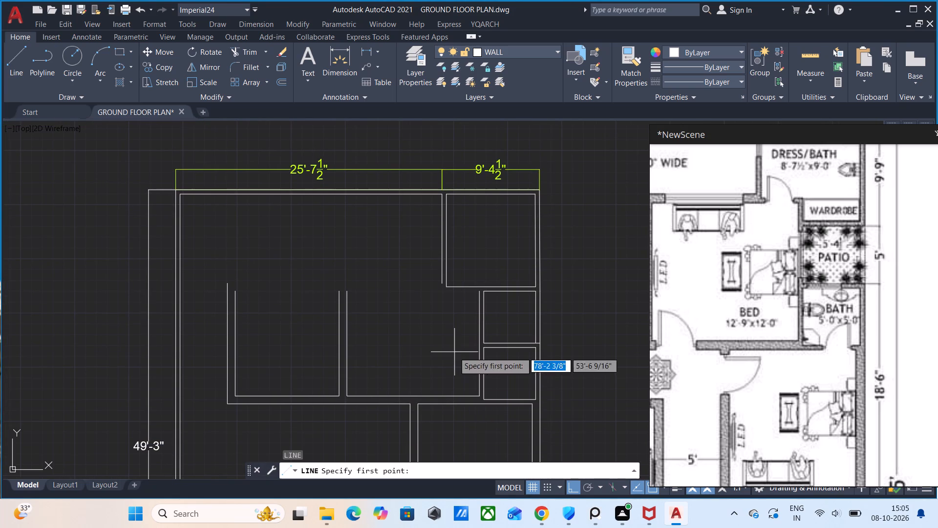
{"action": "left_click", "coordinate": [464, 393]}
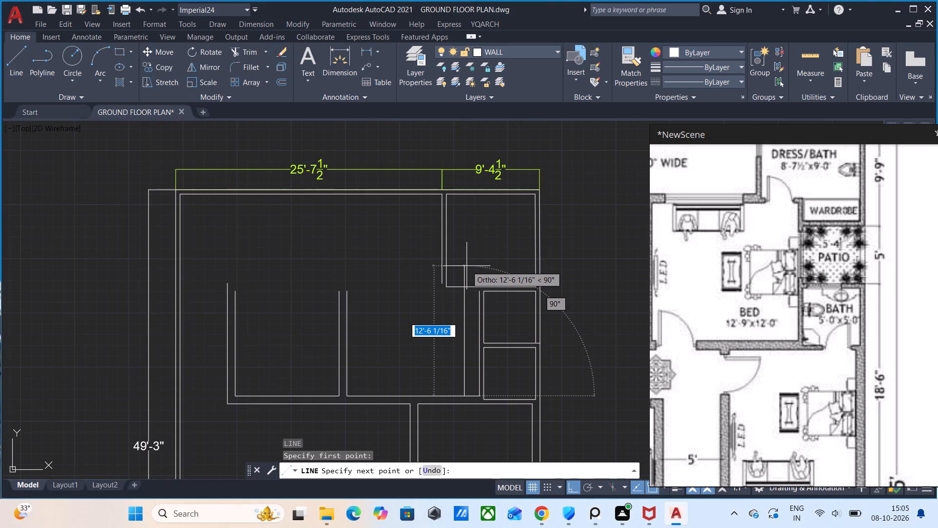
{"action": "type", "text": "12'"}
{"action": "key", "text": "Return"}
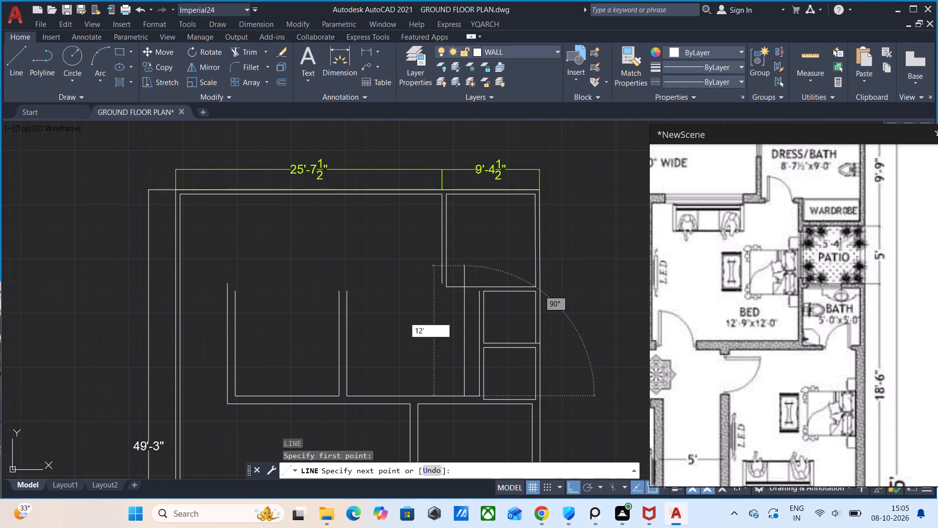
{"action": "scroll", "coordinate": [488, 279], "scroll_direction": "up", "scroll_amount": 1}
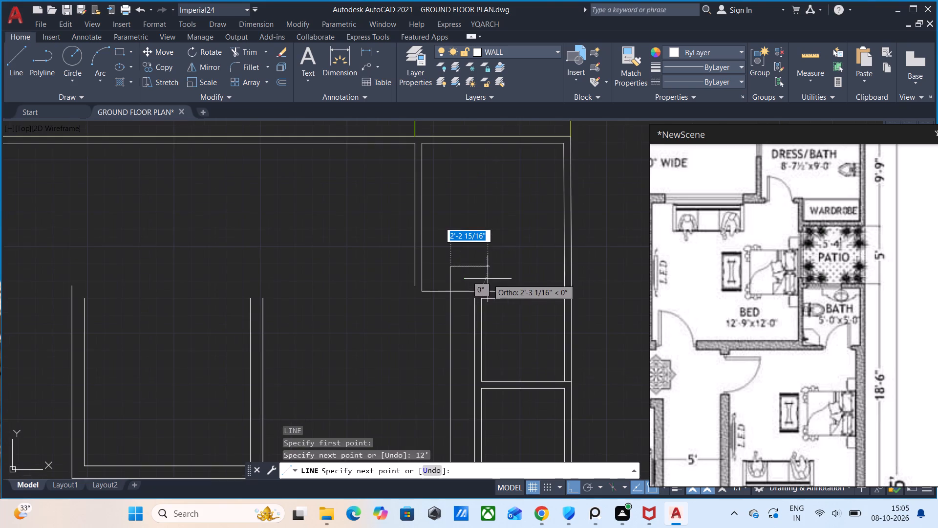
{"action": "scroll", "coordinate": [473, 256], "scroll_direction": "up", "scroll_amount": 2}
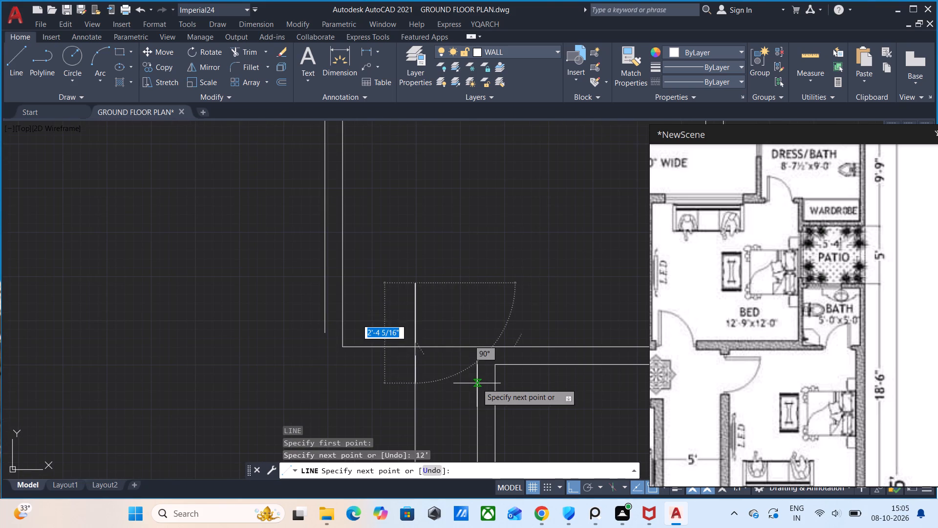
{"action": "left_click", "coordinate": [481, 305]}
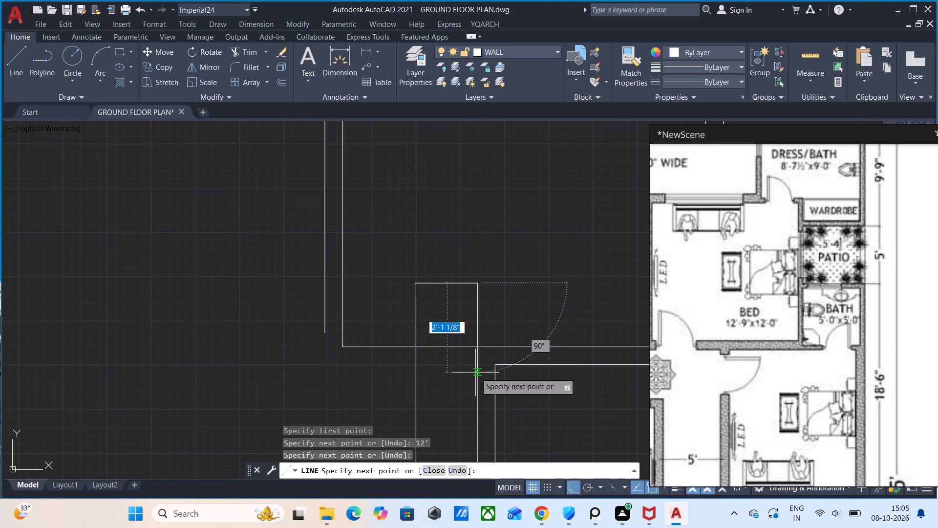
{"action": "left_click", "coordinate": [475, 362]}
{"action": "key", "text": "Escape"}
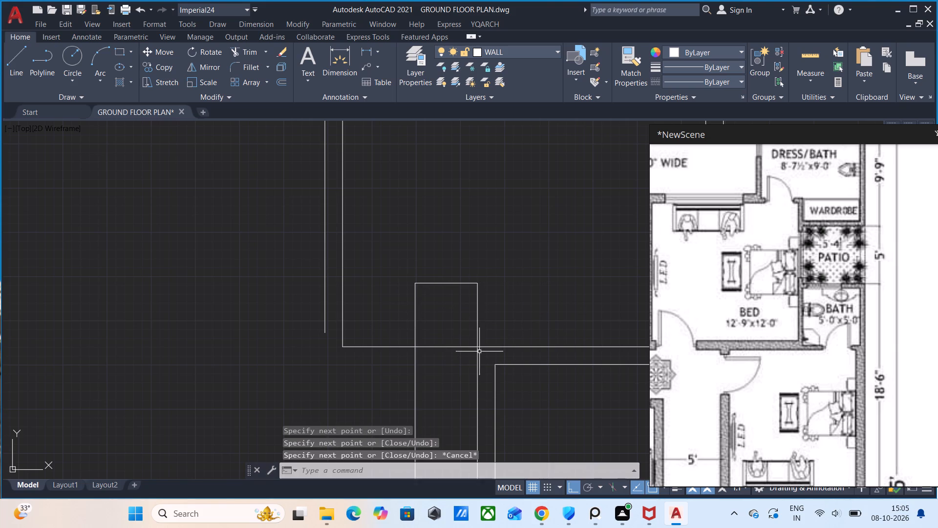
Outline the dress/bath wall corner above the patio: 1'-6" up, 5" further, about 10" across, back to the old level, then about 4'-5" across.
{"action": "scroll", "coordinate": [499, 338], "scroll_direction": "down", "scroll_amount": 2}
{"action": "middle_click_drag", "start_coordinate": [515, 344], "coordinate": [469, 345]}
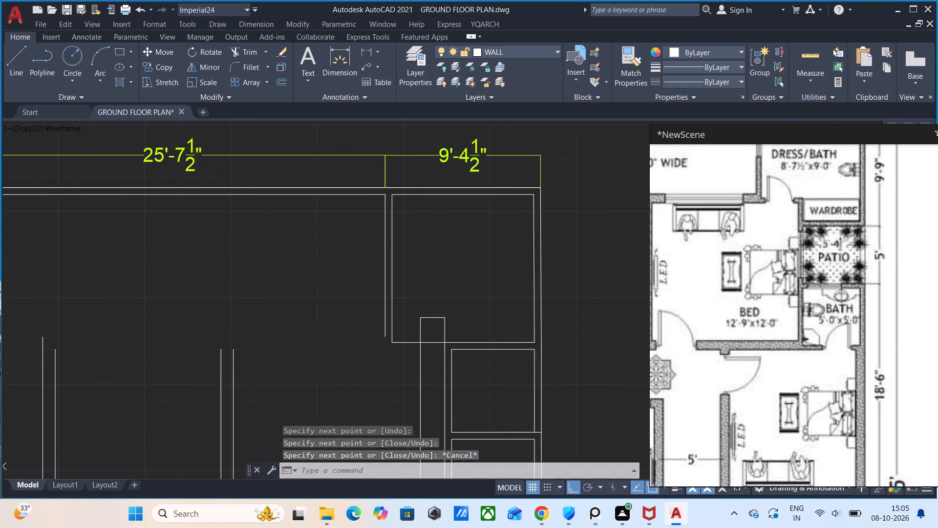
{"action": "middle_click_drag", "start_coordinate": [469, 345], "coordinate": [469, 344]}
{"action": "scroll", "coordinate": [468, 326], "scroll_direction": "up", "scroll_amount": 1}
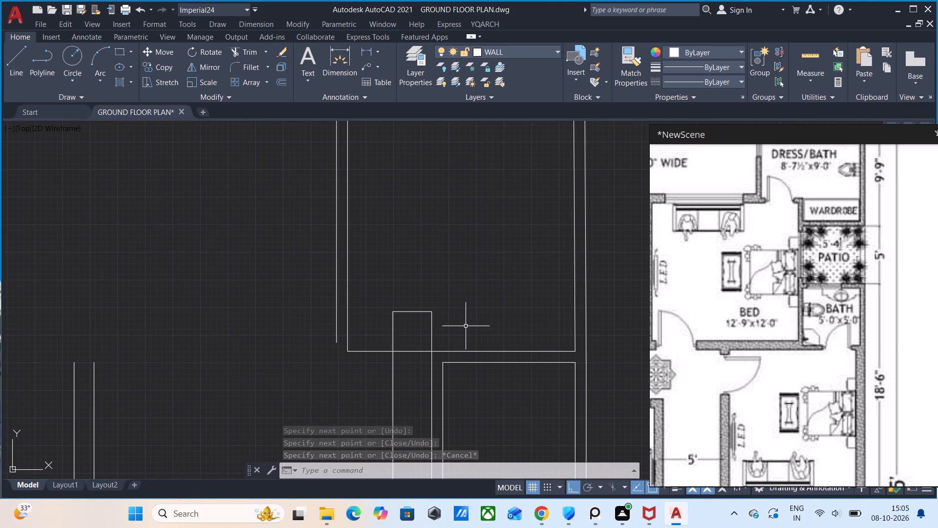
{"action": "key", "text": "l"}
{"action": "key", "text": "Return"}
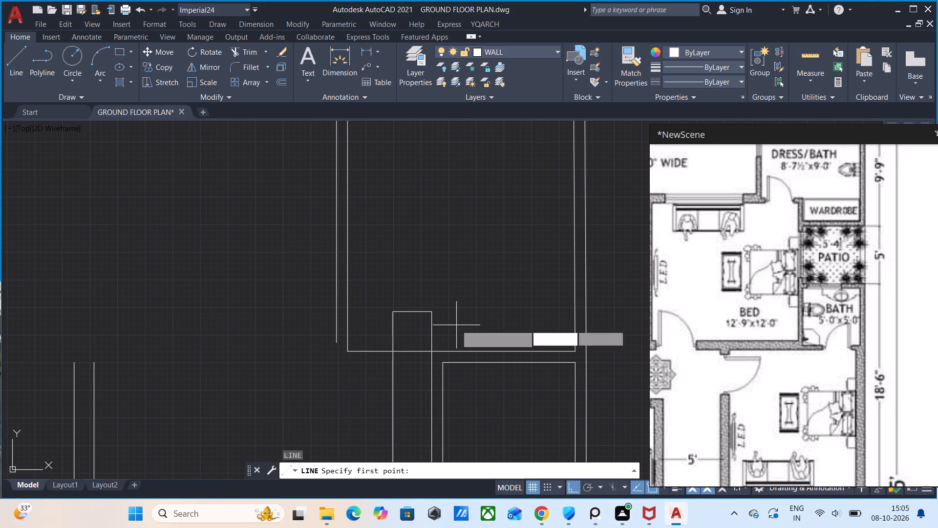
{"action": "left_click", "coordinate": [442, 351]}
{"action": "scroll", "coordinate": [445, 305], "scroll_direction": "up", "scroll_amount": 1}
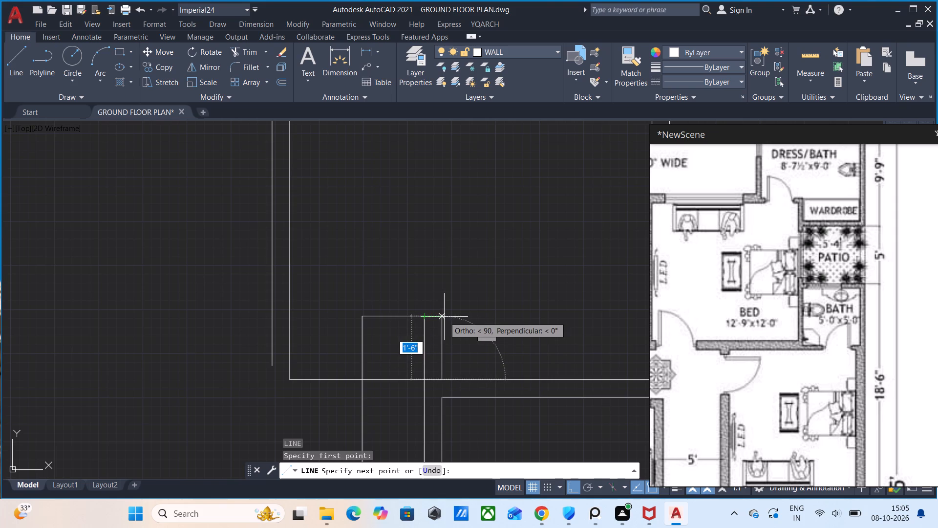
{"action": "left_click", "coordinate": [444, 317]}
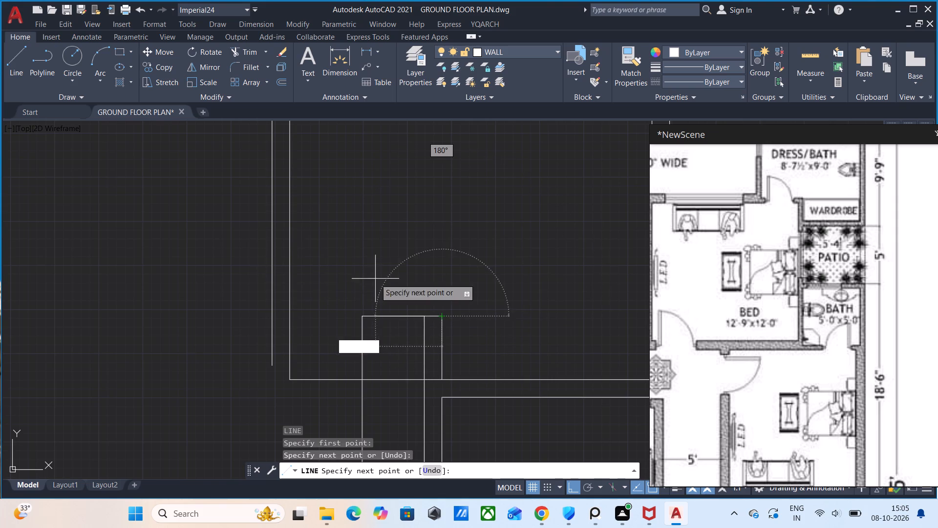
{"action": "type", "text": "5\""}
{"action": "key", "text": "Return"}
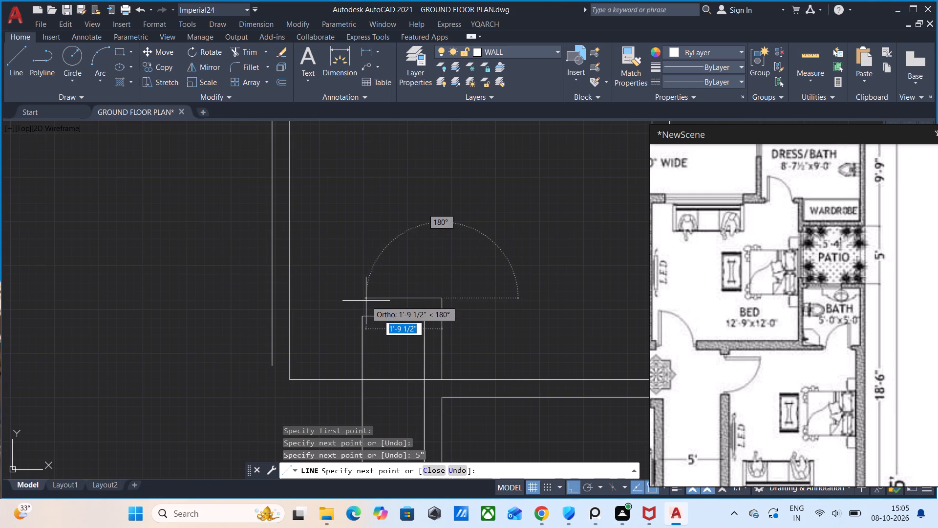
{"action": "left_click", "coordinate": [405, 305]}
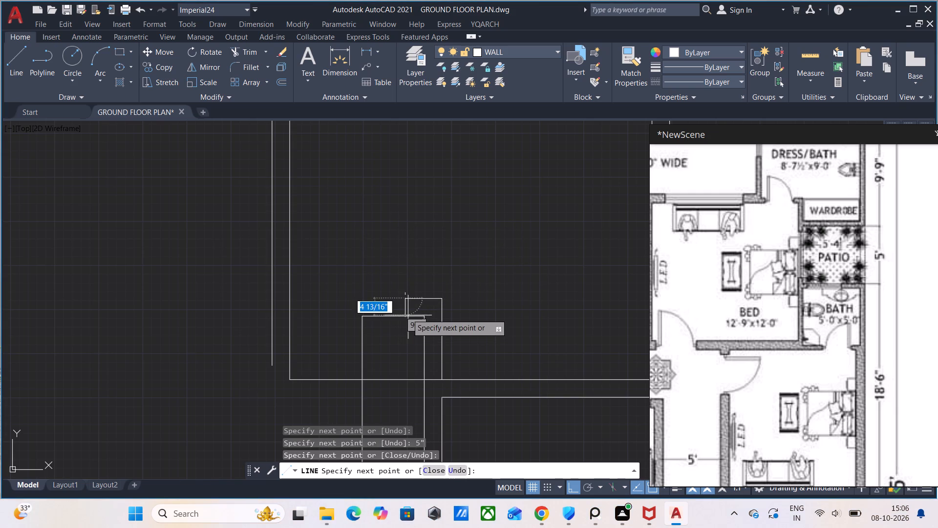
{"action": "left_click", "coordinate": [405, 312]}
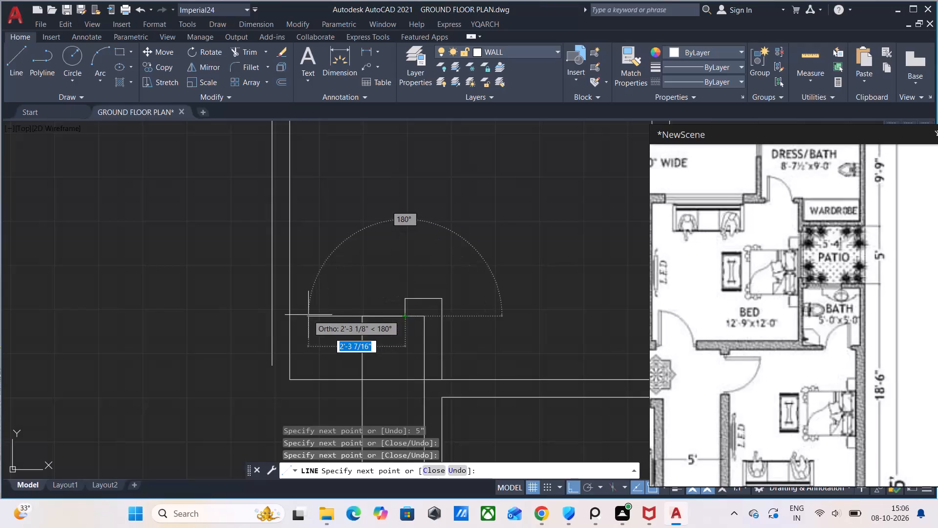
{"action": "left_click", "coordinate": [219, 317]}
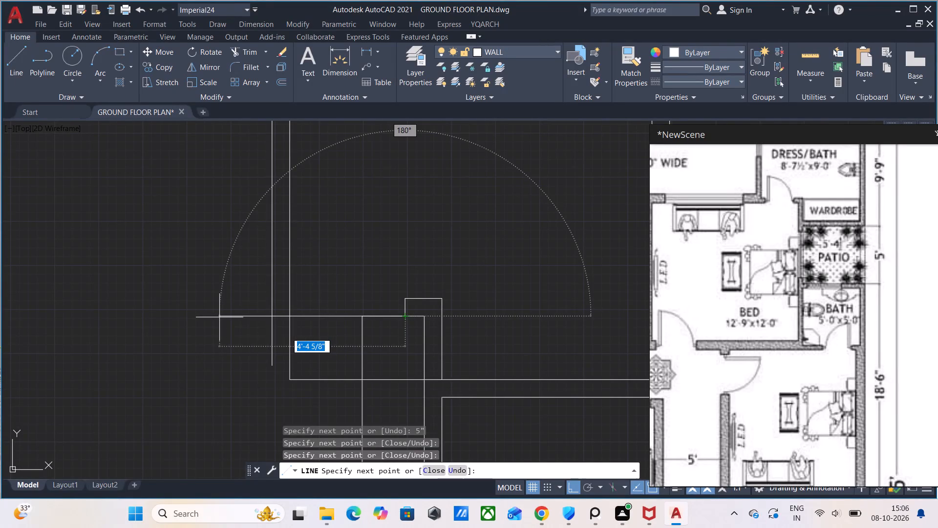
{"action": "key", "text": "Escape"}
Trim the leftover construction lines beside the new wall stub and the line crossing its junction with the patio's dress/bath-side wall.
{"action": "middle_click_drag", "start_coordinate": [402, 355], "coordinate": [402, 351]}
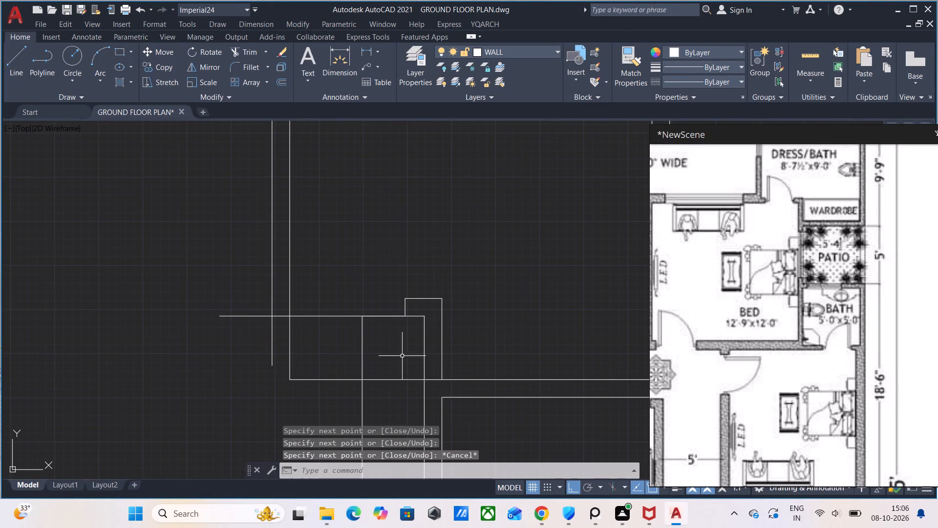
{"action": "middle_click_drag", "start_coordinate": [402, 351], "coordinate": [414, 309]}
{"action": "type", "text": "TR"}
{"action": "key", "text": "Return"}
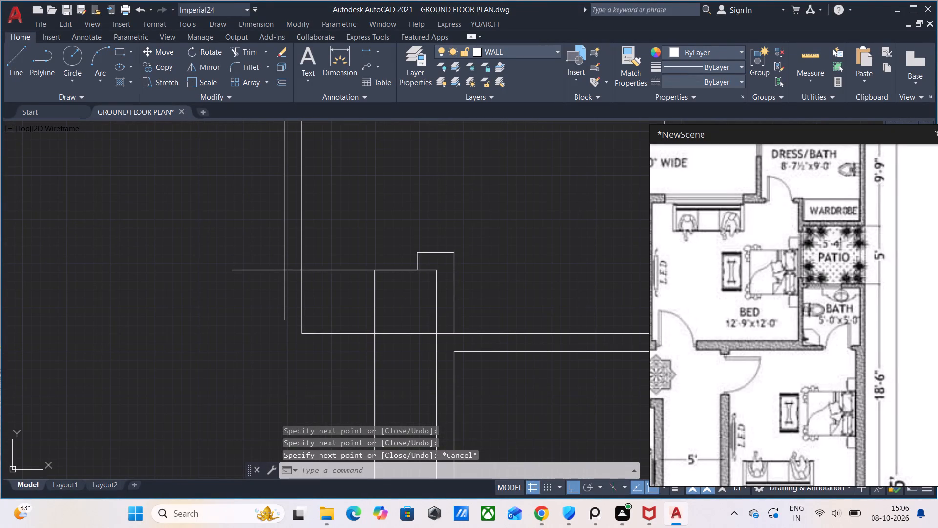
{"action": "left_click_drag", "start_coordinate": [394, 255], "coordinate": [399, 308]}
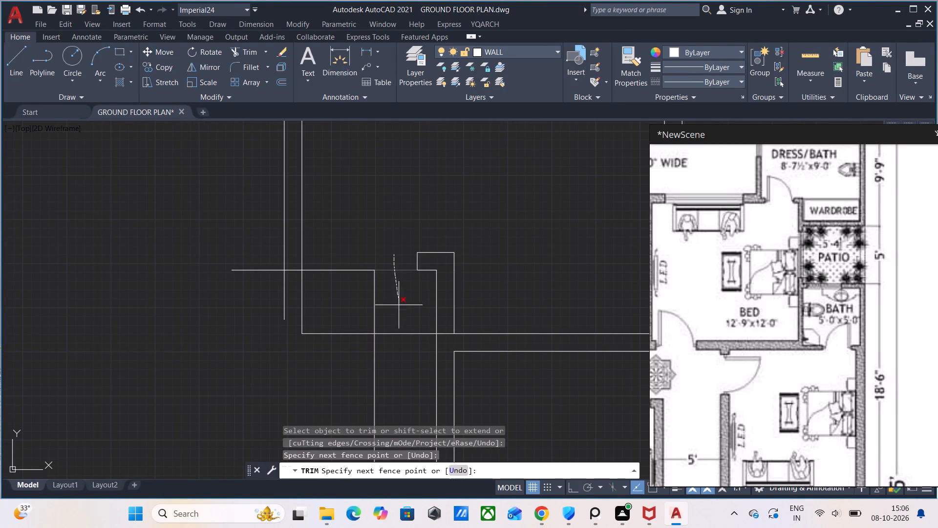
{"action": "left_click_drag", "start_coordinate": [399, 308], "coordinate": [372, 342]}
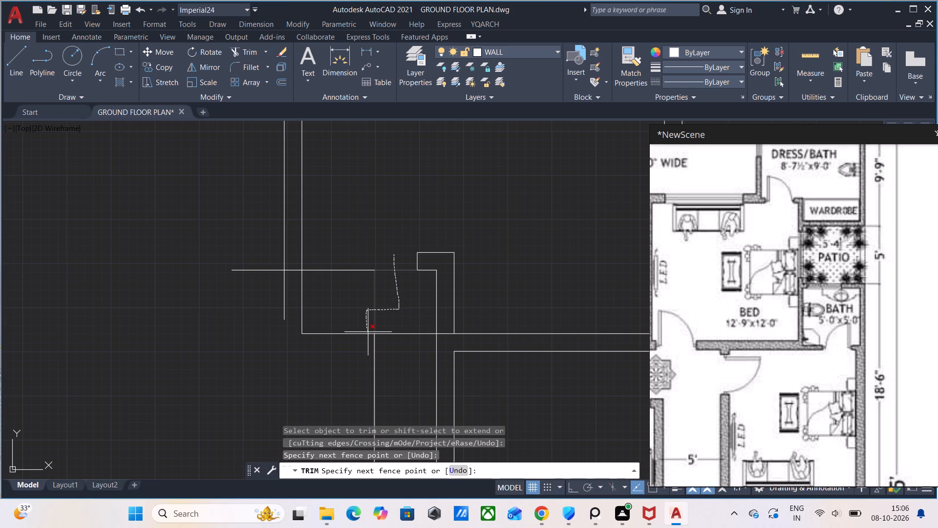
{"action": "left_click_drag", "start_coordinate": [372, 342], "coordinate": [408, 327]}
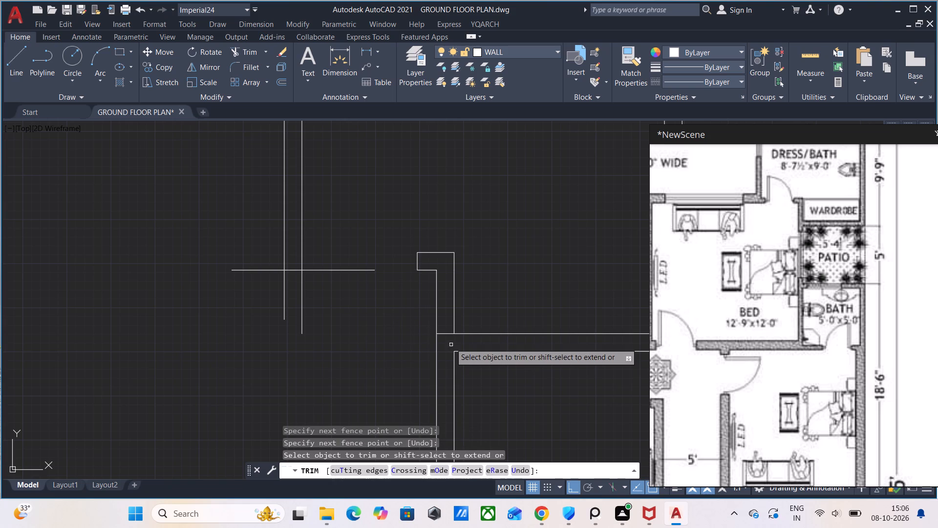
{"action": "left_click_drag", "start_coordinate": [446, 340], "coordinate": [447, 325]}
{"action": "scroll", "coordinate": [404, 326], "scroll_direction": "down", "scroll_amount": 2}
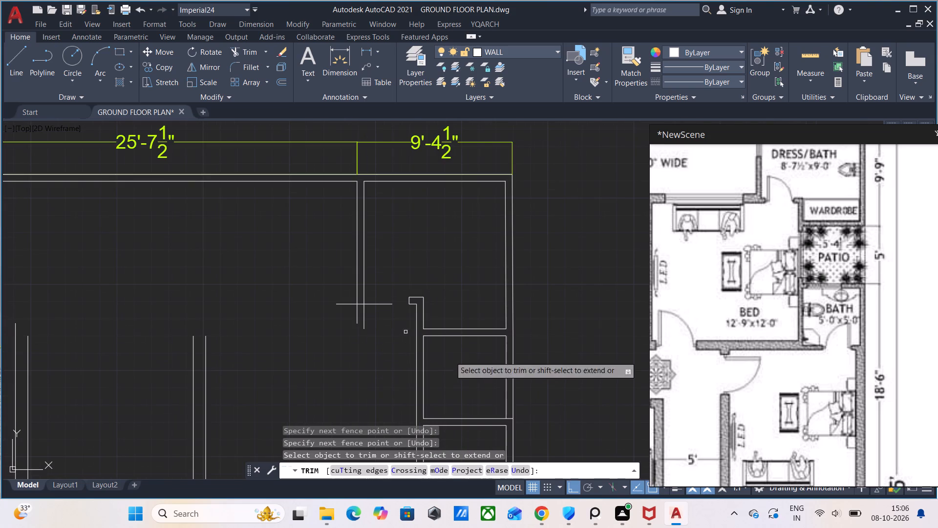
{"action": "key", "text": "Escape"}
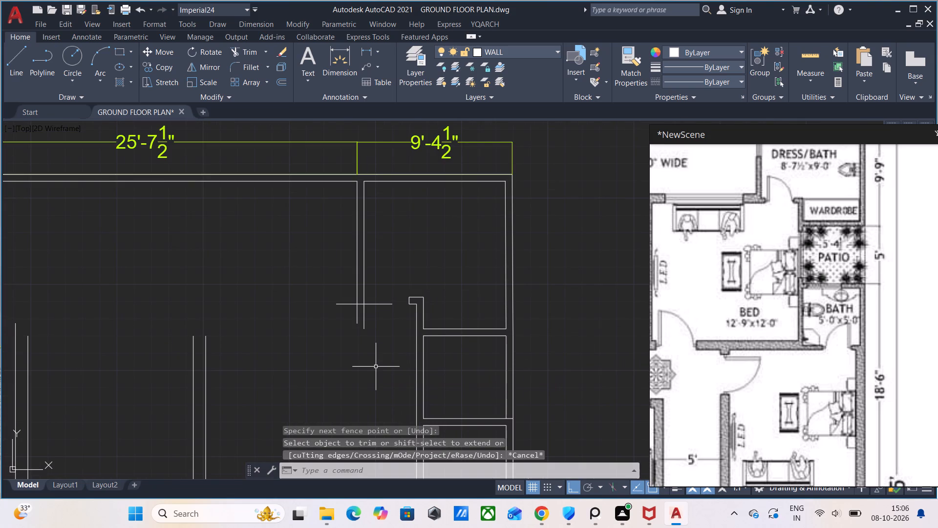
Trim both lines of the dress/bath side wall back to the new horizontal line.
{"action": "middle_click_drag", "start_coordinate": [380, 360], "coordinate": [388, 312]}
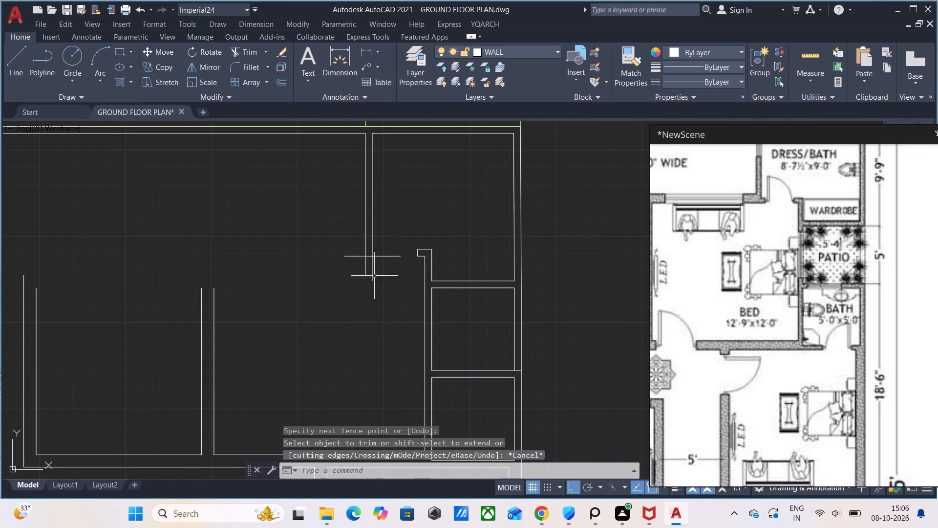
{"action": "scroll", "coordinate": [390, 289], "scroll_direction": "up", "scroll_amount": 1}
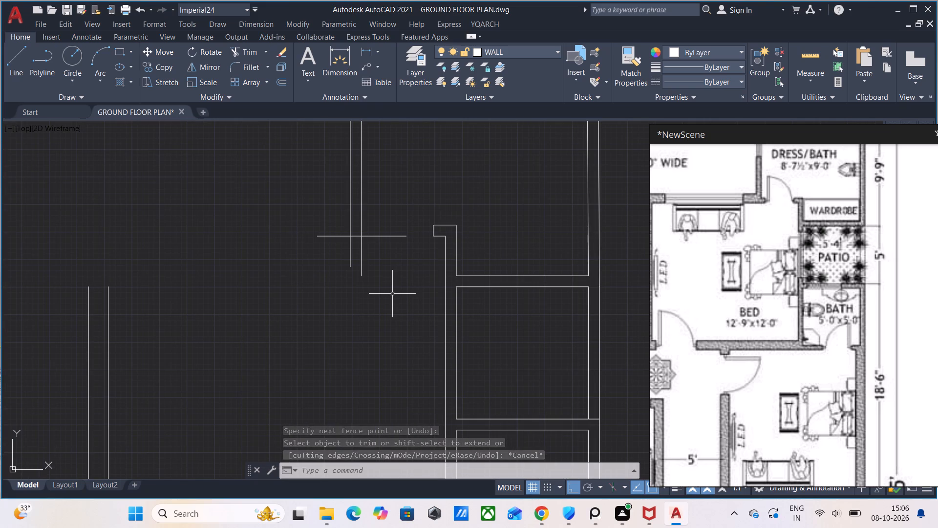
{"action": "type", "text": "TR"}
{"action": "key", "text": "Return"}
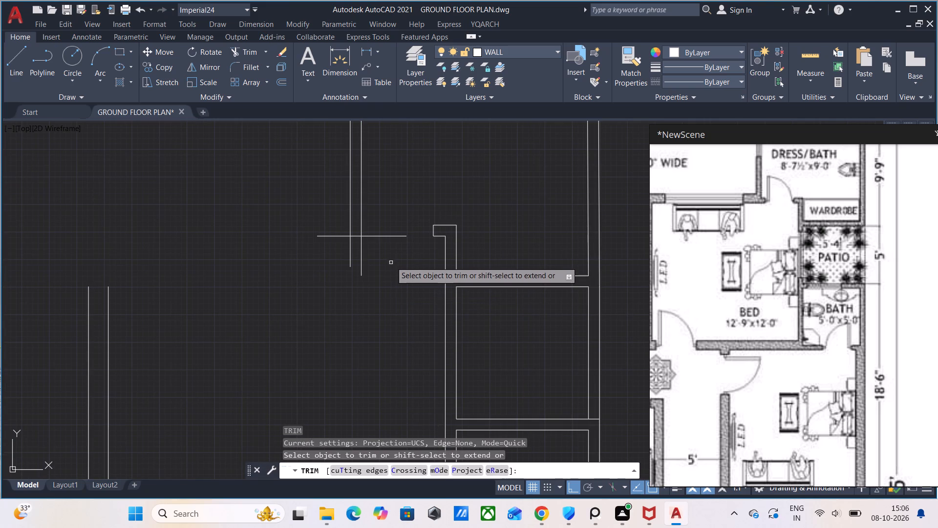
{"action": "left_click", "coordinate": [391, 261]}
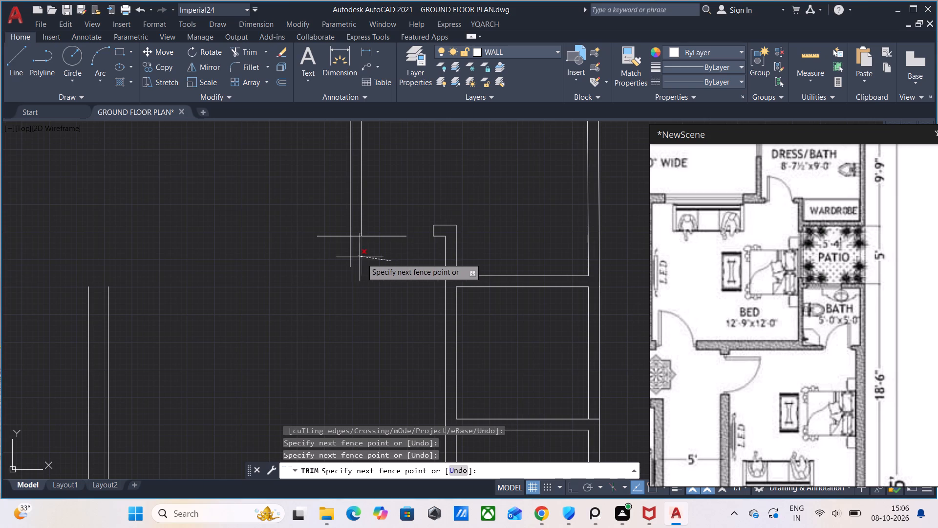
{"action": "left_click_drag", "start_coordinate": [365, 256], "coordinate": [357, 255]}
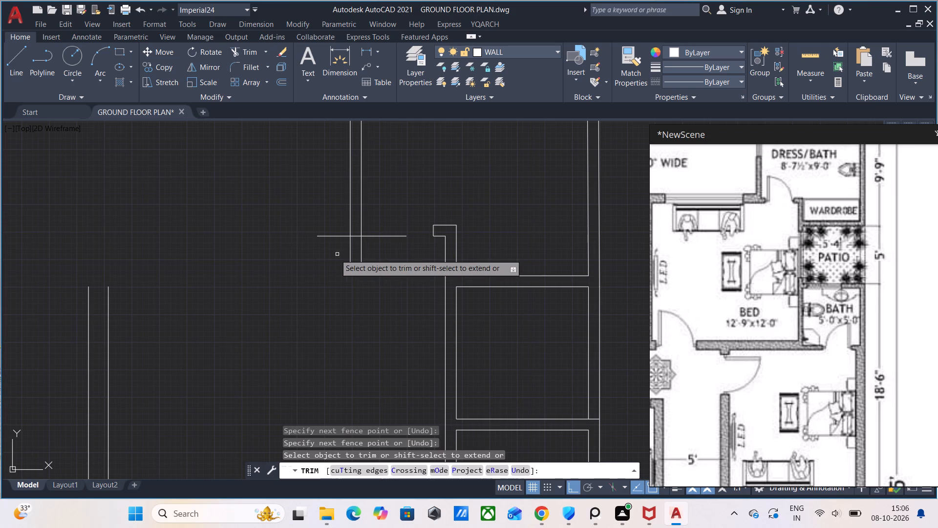
{"action": "left_click_drag", "start_coordinate": [330, 253], "coordinate": [383, 265]}
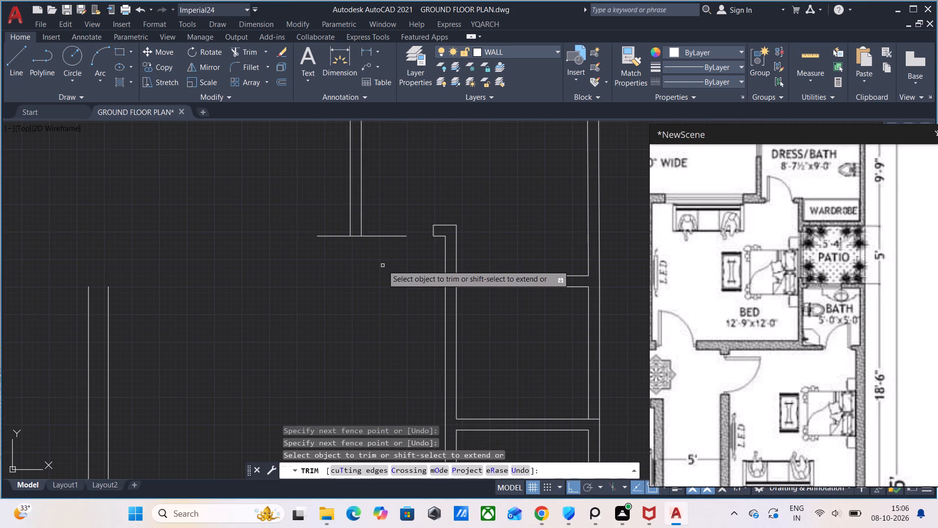
{"action": "key", "text": "Escape"}
Trim the horizontal line's overhangs on both sides of the dress/bath side wall, leaving only the cap across its end.
{"action": "middle_click_drag", "start_coordinate": [378, 237], "coordinate": [374, 307]}
{"action": "scroll", "coordinate": [357, 307], "scroll_direction": "up", "scroll_amount": 1}
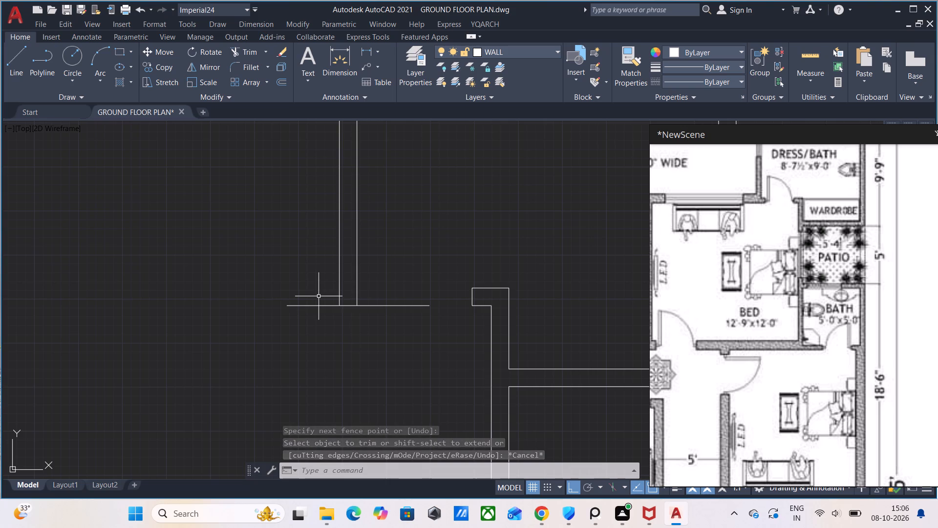
{"action": "type", "text": "TR"}
{"action": "key", "text": "Return"}
{"action": "left_click_drag", "start_coordinate": [318, 275], "coordinate": [317, 281]}
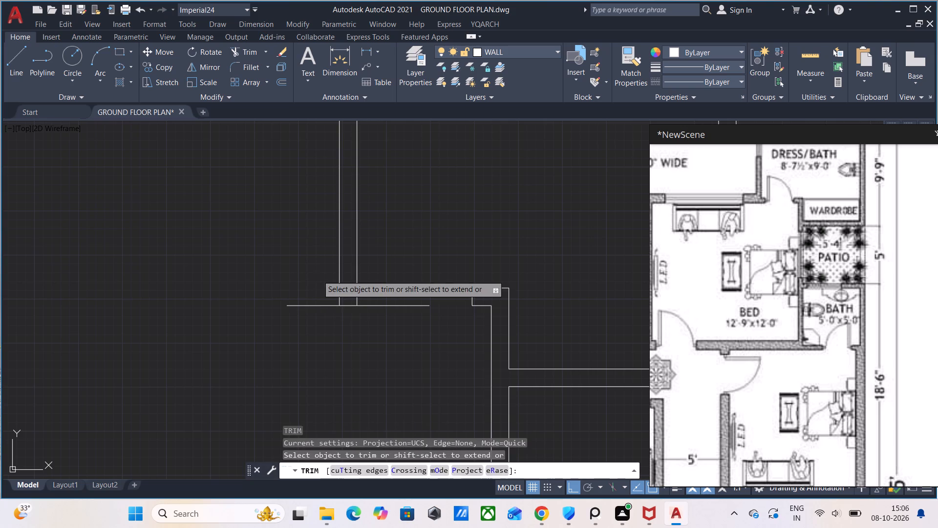
{"action": "left_click_drag", "start_coordinate": [317, 281], "coordinate": [316, 352]}
{"action": "left_click_drag", "start_coordinate": [386, 254], "coordinate": [398, 360]}
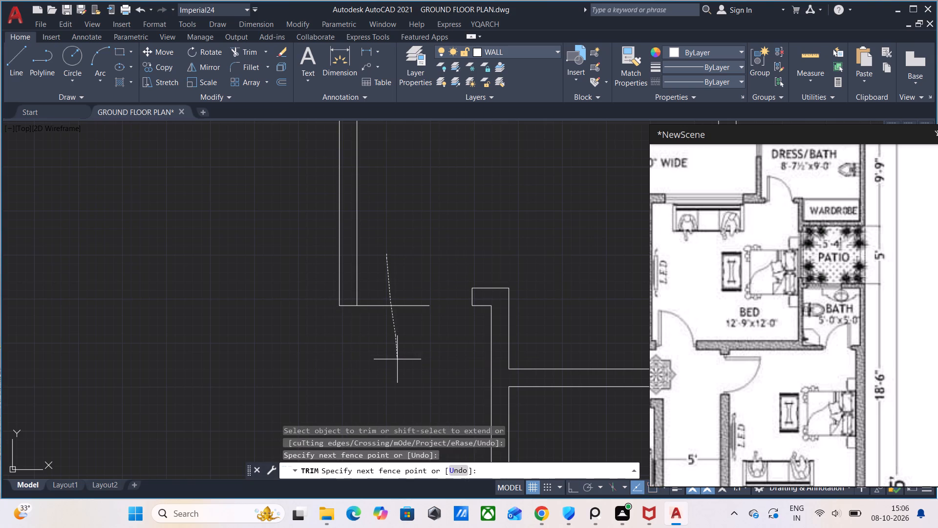
{"action": "key", "text": "Escape"}
Draw the bedroom's 9" rear wall, left-aligned, from the dress/bath wall's lower end across and down onto the kitchen–bedroom dividing wall.
{"action": "scroll", "coordinate": [381, 328], "scroll_direction": "down", "scroll_amount": 1}
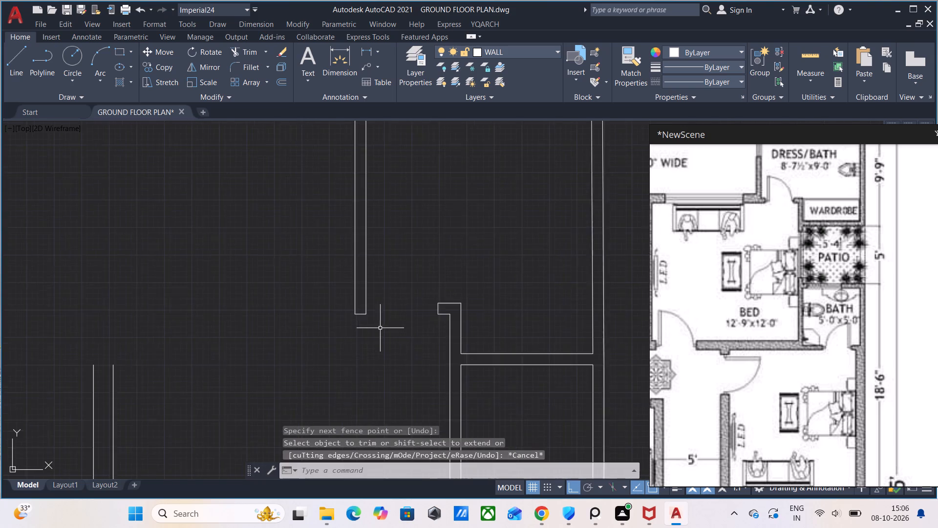
{"action": "scroll", "coordinate": [380, 328], "scroll_direction": "down", "scroll_amount": 1}
{"action": "middle_click_drag", "start_coordinate": [381, 337], "coordinate": [438, 343]}
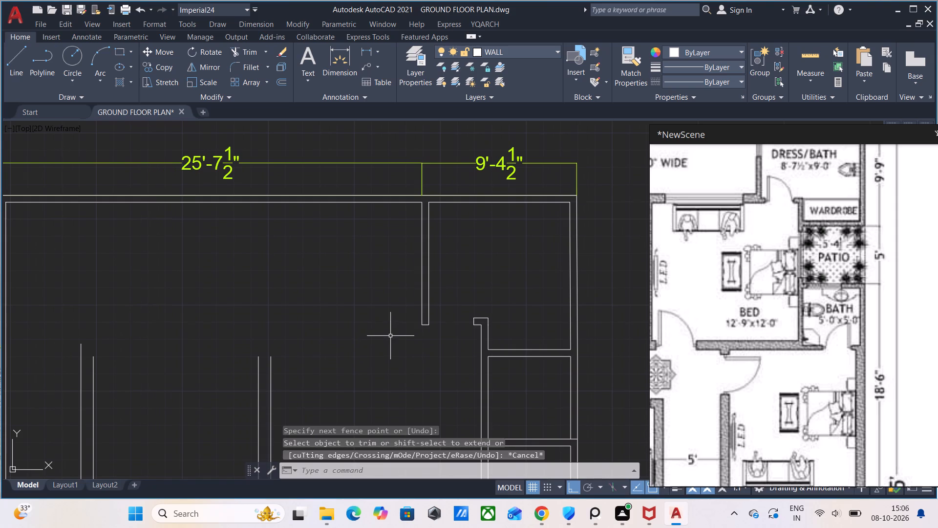
{"action": "key", "text": "w"}
{"action": "key", "text": "w"}
{"action": "key", "text": "Return"}
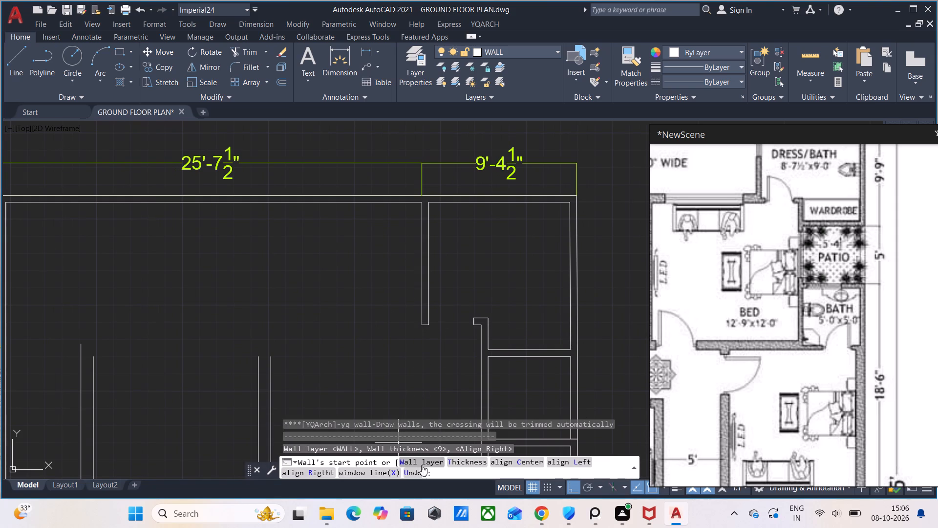
{"action": "left_click", "coordinate": [457, 463]}
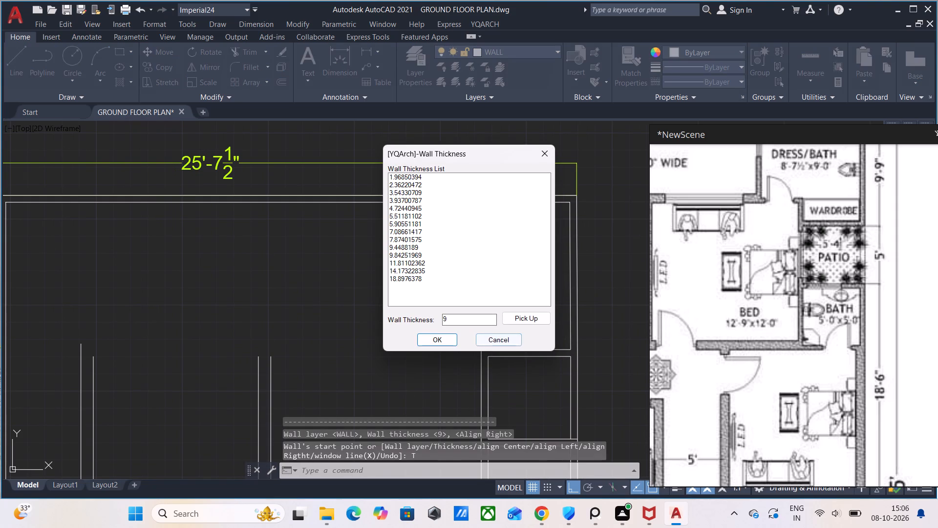
{"action": "left_click", "coordinate": [448, 339]}
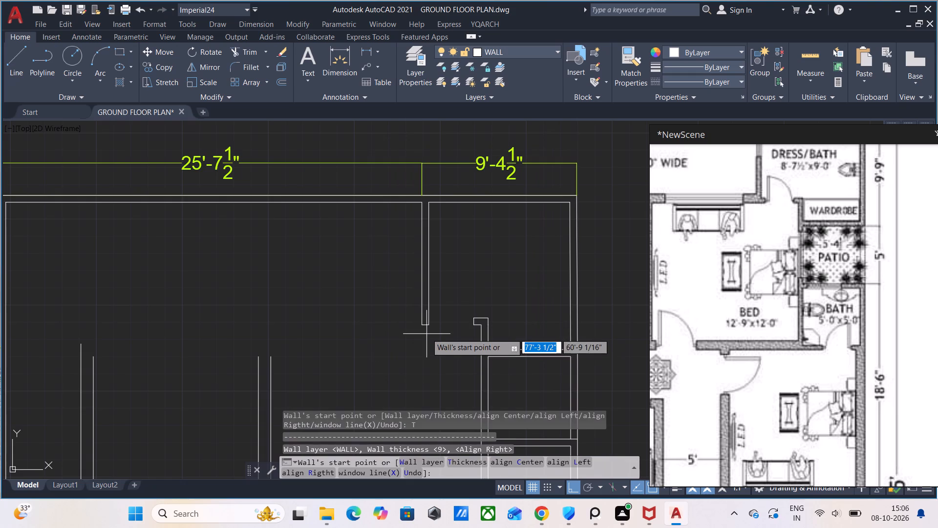
{"action": "scroll", "coordinate": [426, 333], "scroll_direction": "up", "scroll_amount": 1}
{"action": "left_click", "coordinate": [420, 322]}
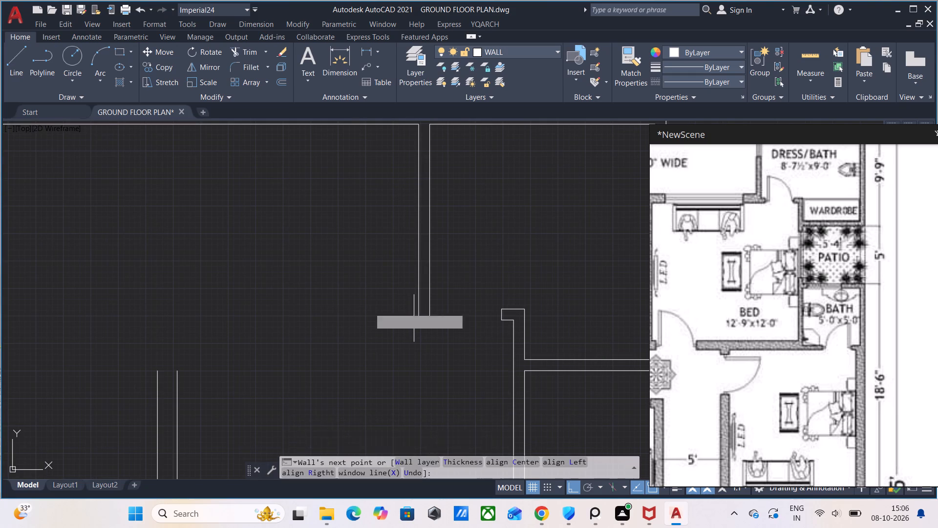
{"action": "left_click", "coordinate": [253, 314]}
{"action": "key", "text": "ctrl+z"}
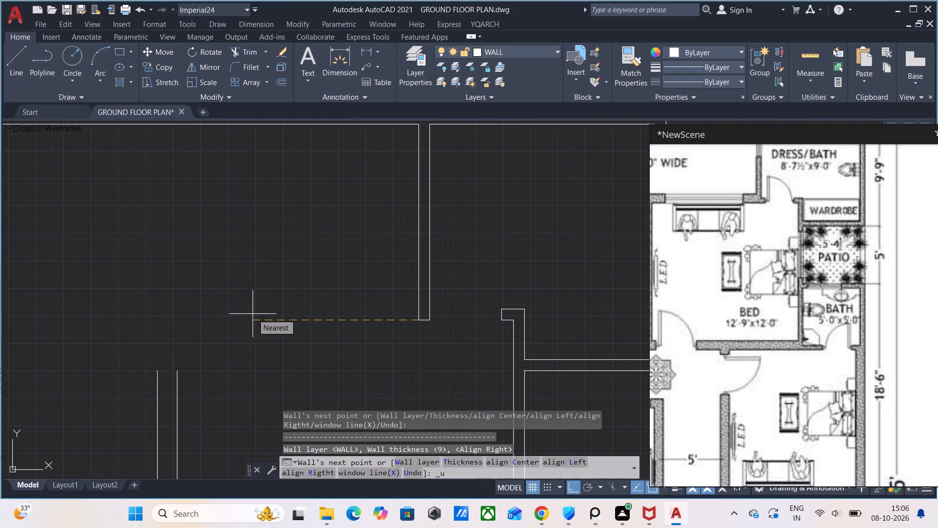
{"action": "left_click", "coordinate": [556, 462]}
{"action": "left_click", "coordinate": [290, 333]}
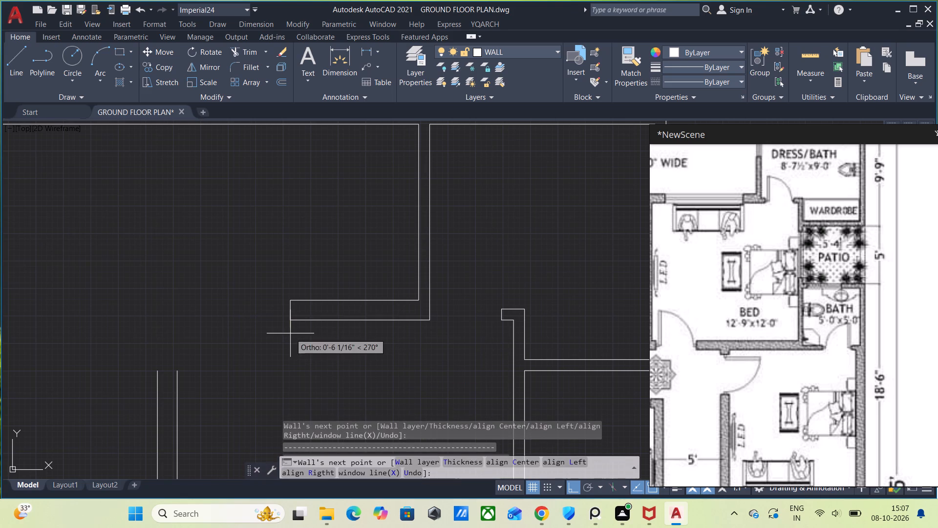
{"action": "key", "text": "ctrl+z"}
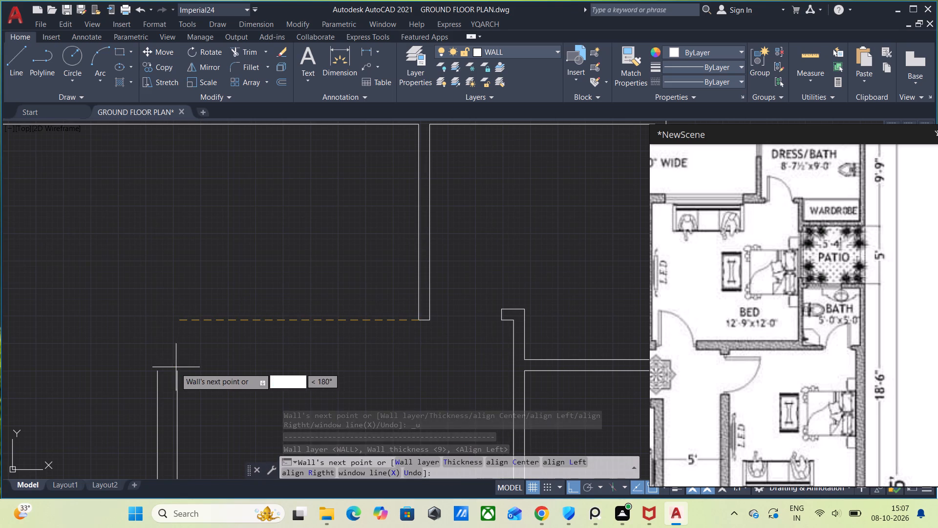
{"action": "left_click", "coordinate": [177, 319]}
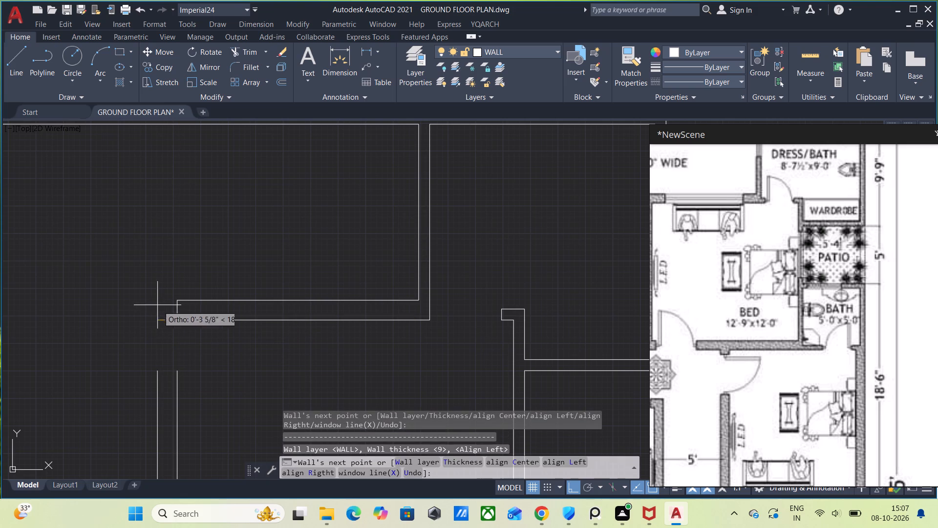
{"action": "left_click", "coordinate": [177, 372]}
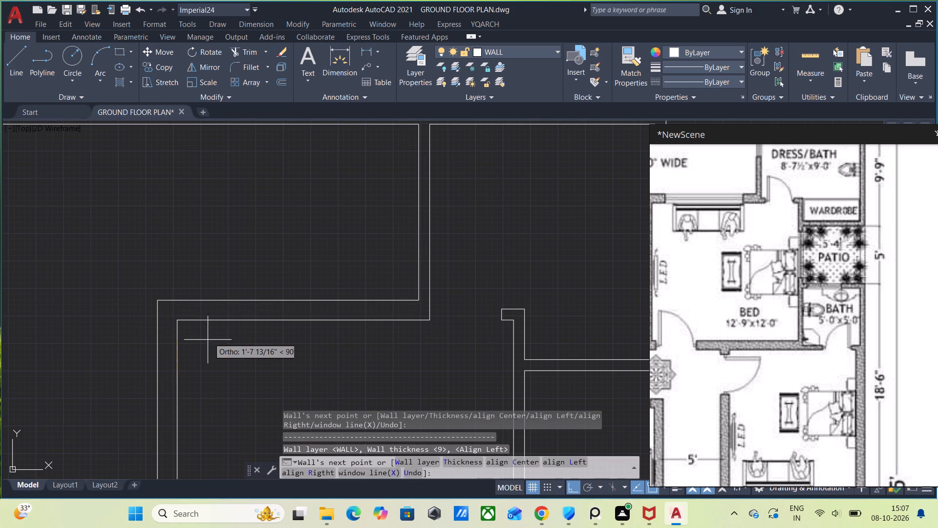
{"action": "key", "text": "Escape"}
Continue the 9" rear wall along the kitchen, right-aligned, from the bedroom's outer corner across and down onto the kitchen's outer side wall.
{"action": "scroll", "coordinate": [216, 321], "scroll_direction": "down", "scroll_amount": 1}
{"action": "middle_click_drag", "start_coordinate": [237, 377], "coordinate": [353, 300]}
{"action": "middle_click_drag", "start_coordinate": [207, 296], "coordinate": [267, 352]}
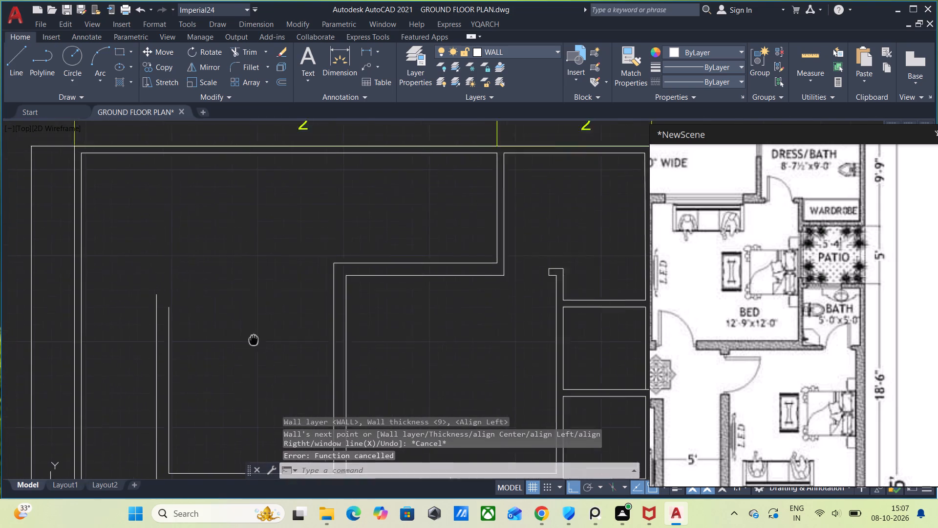
{"action": "middle_click_drag", "start_coordinate": [267, 352], "coordinate": [292, 338]}
{"action": "scroll", "coordinate": [327, 271], "scroll_direction": "up", "scroll_amount": 1}
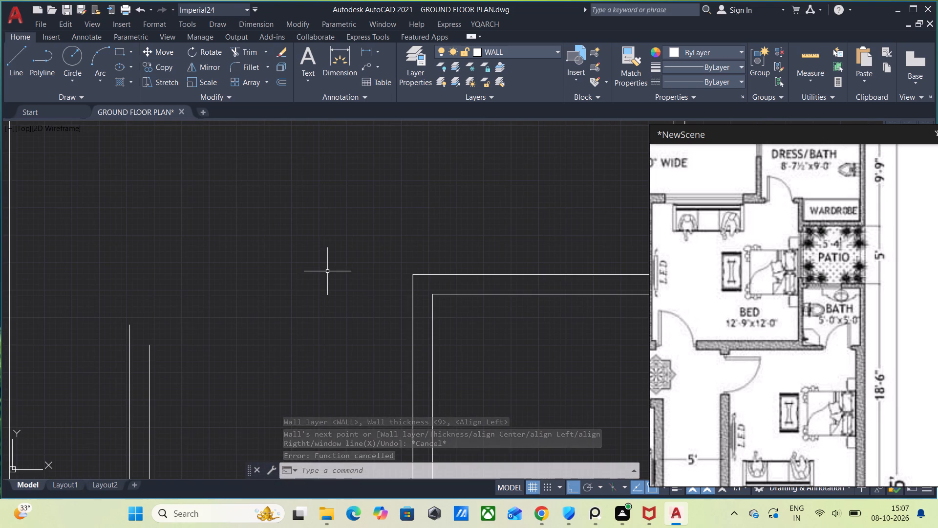
{"action": "type", "text": "WW"}
{"action": "key", "text": "Return"}
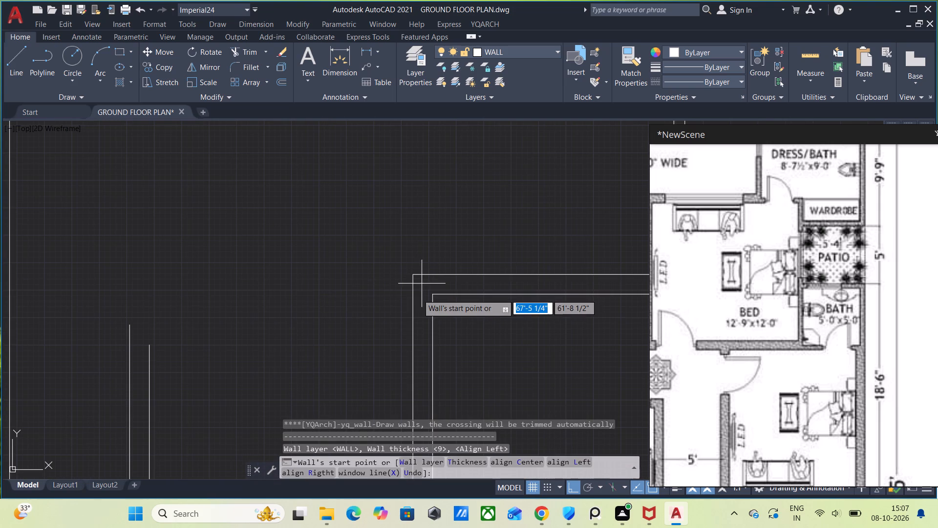
{"action": "left_click", "coordinate": [416, 274]}
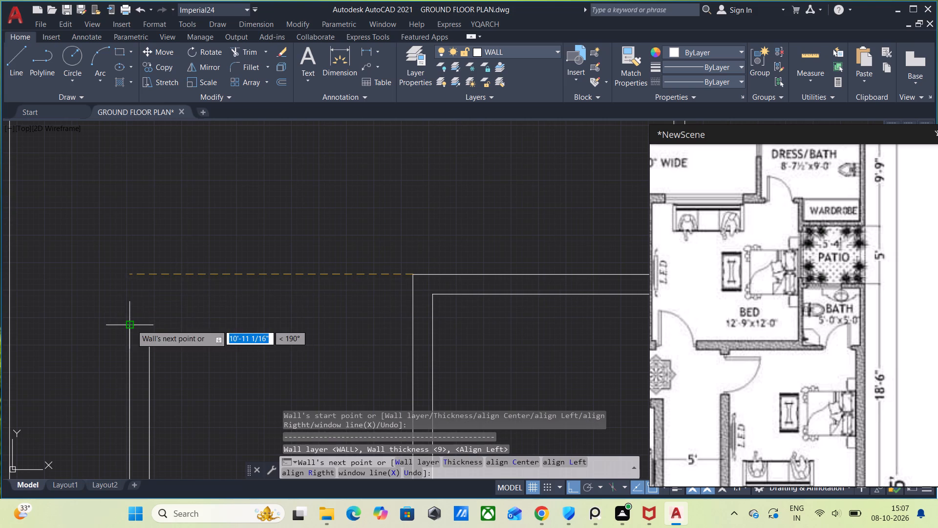
{"action": "left_click", "coordinate": [134, 278]}
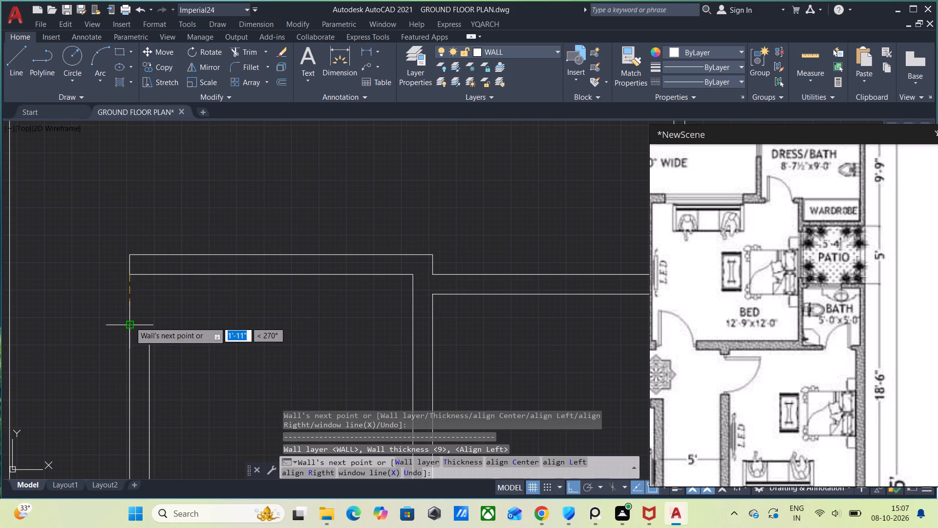
{"action": "key", "text": "ctrl+z"}
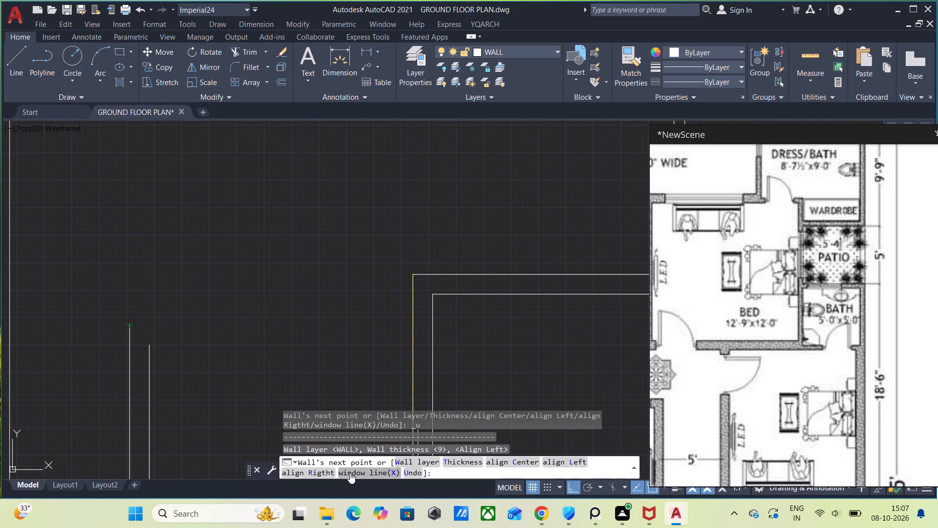
{"action": "left_click", "coordinate": [298, 469]}
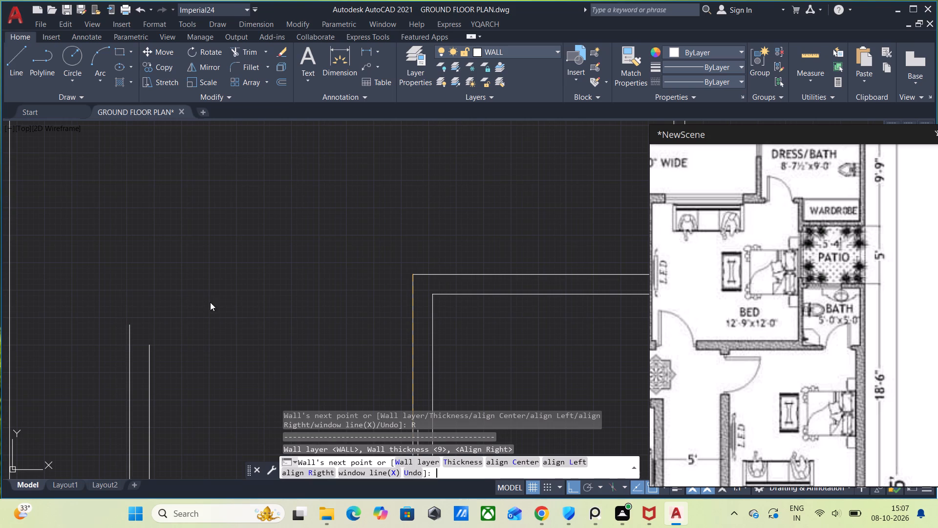
{"action": "left_click", "coordinate": [165, 270]}
{"action": "left_click", "coordinate": [148, 270]}
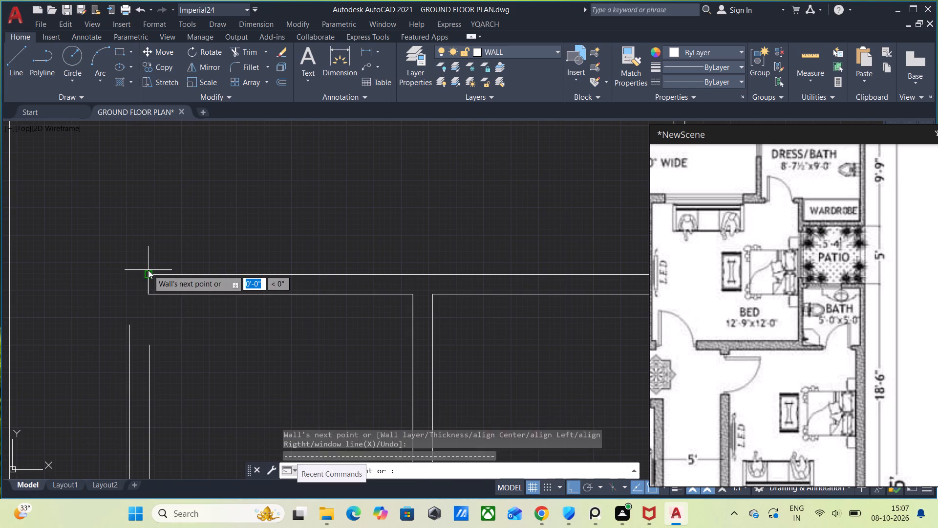
{"action": "key", "text": "ctrl+z"}
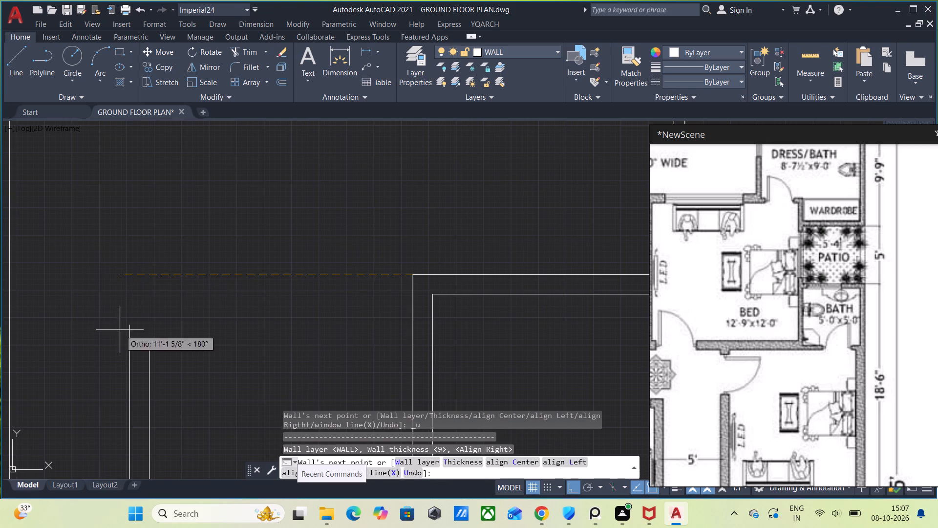
{"action": "left_click", "coordinate": [130, 283]}
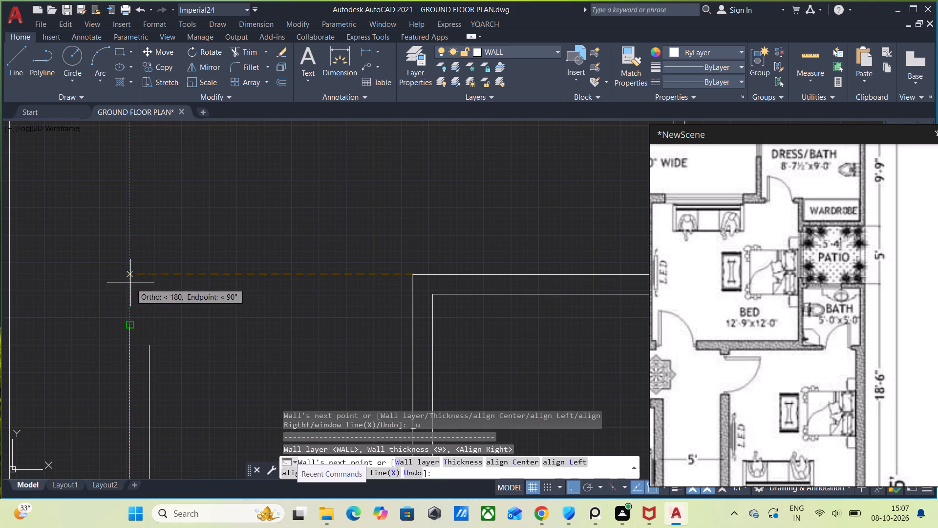
{"action": "left_click", "coordinate": [128, 327]}
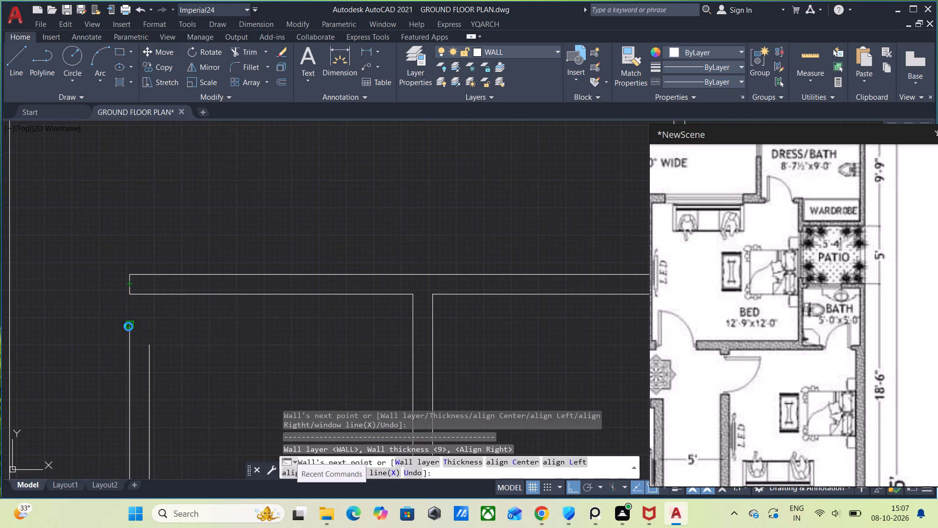
{"action": "key", "text": "Escape"}
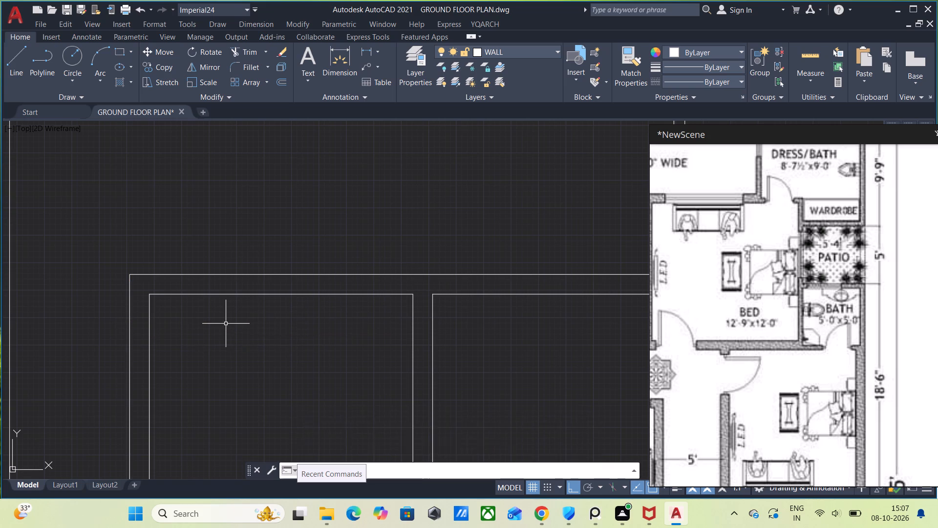
Compare the drawn walls with the reference plan around the kitchen, bedrooms, bath and wardrobe.
{"action": "scroll", "coordinate": [258, 330], "scroll_direction": "down", "scroll_amount": 3}
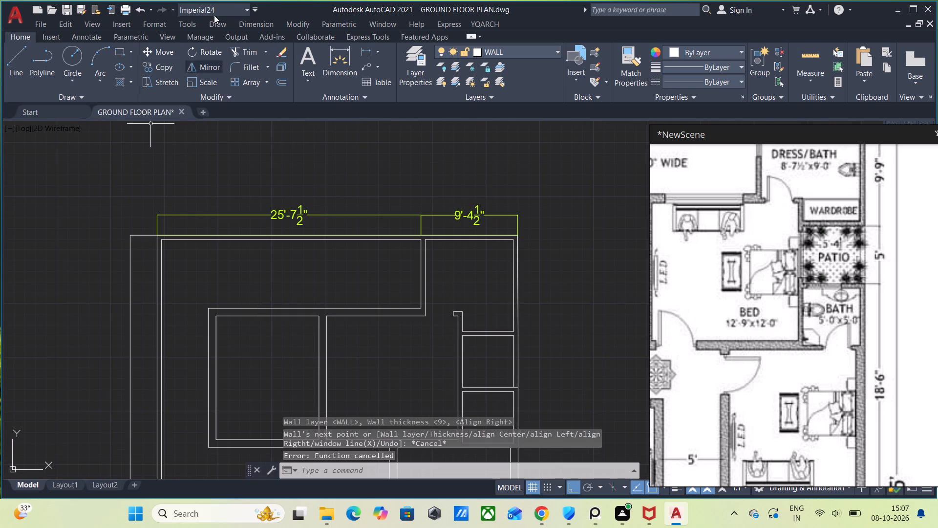
{"action": "scroll", "coordinate": [722, 276], "scroll_direction": "down", "scroll_amount": 4}
{"action": "middle_click_drag", "start_coordinate": [716, 306], "coordinate": [793, 293]}
{"action": "middle_click_drag", "start_coordinate": [708, 318], "coordinate": [704, 332]}
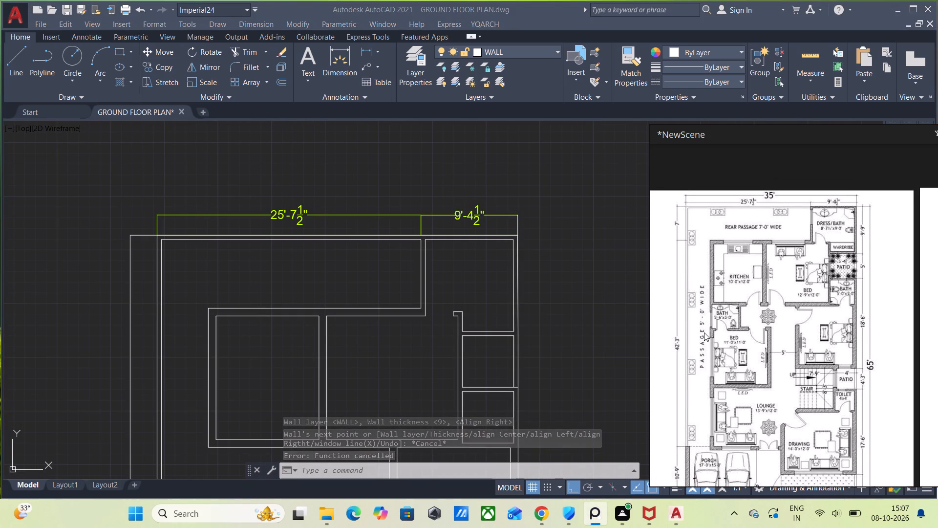
{"action": "middle_click_drag", "start_coordinate": [704, 332], "coordinate": [700, 337]}
{"action": "middle_click_drag", "start_coordinate": [371, 375], "coordinate": [366, 285]}
{"action": "scroll", "coordinate": [366, 285], "scroll_direction": "down", "scroll_amount": 1}
{"action": "middle_click_drag", "start_coordinate": [384, 378], "coordinate": [412, 301]}
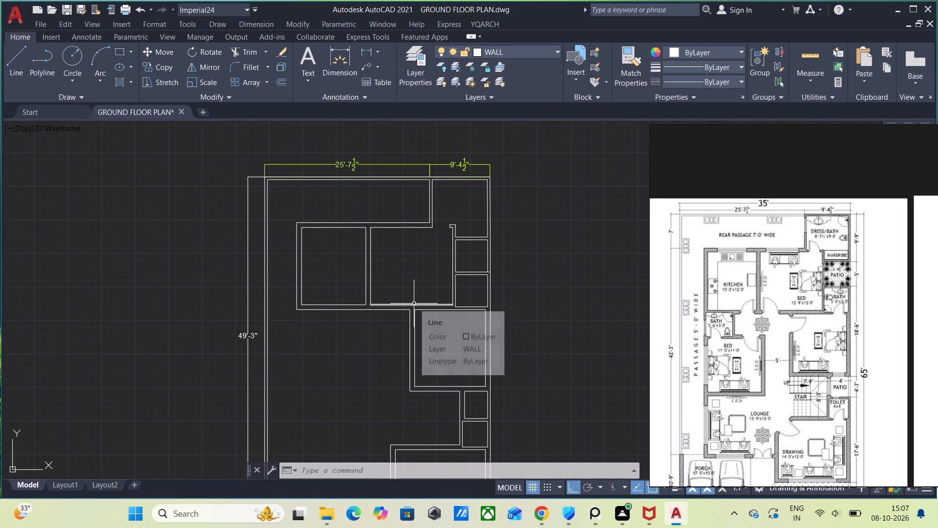
{"action": "scroll", "coordinate": [753, 350], "scroll_direction": "up", "scroll_amount": 1}
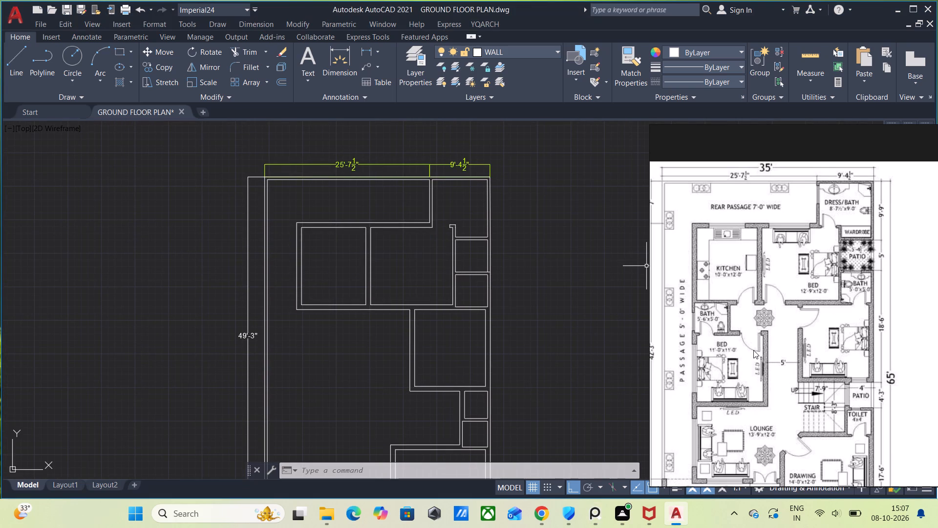
{"action": "scroll", "coordinate": [729, 330], "scroll_direction": "up", "scroll_amount": 1}
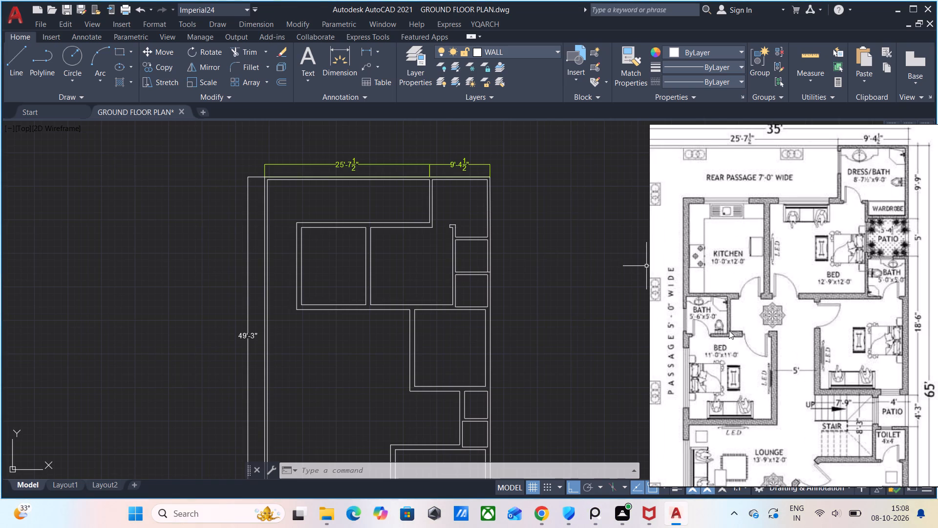
{"action": "scroll", "coordinate": [384, 282], "scroll_direction": "up", "scroll_amount": 2}
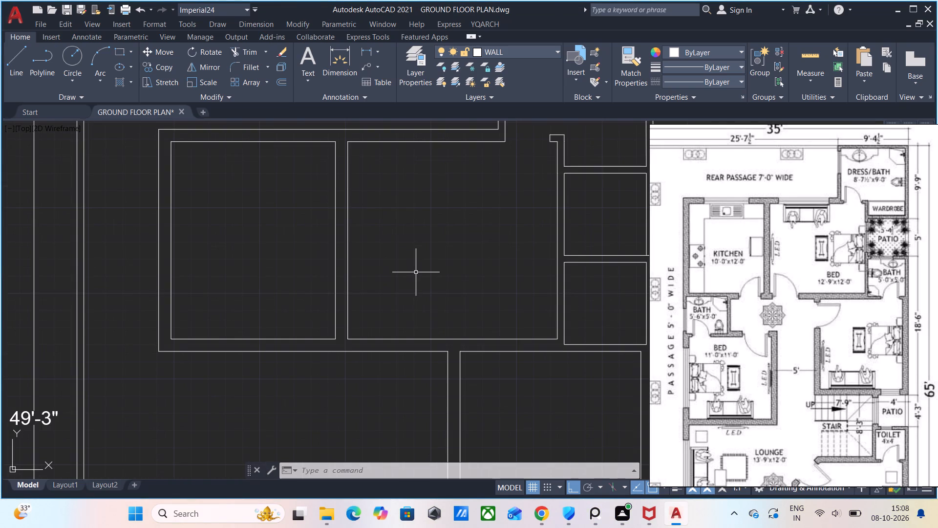
Draw a line closing the wardrobe, from the dress/bath wall stub's corner across to the outer side wall's inner face.
{"action": "key", "text": "l"}
{"action": "key", "text": "Return"}
{"action": "middle_click_drag", "start_coordinate": [473, 219], "coordinate": [344, 311]}
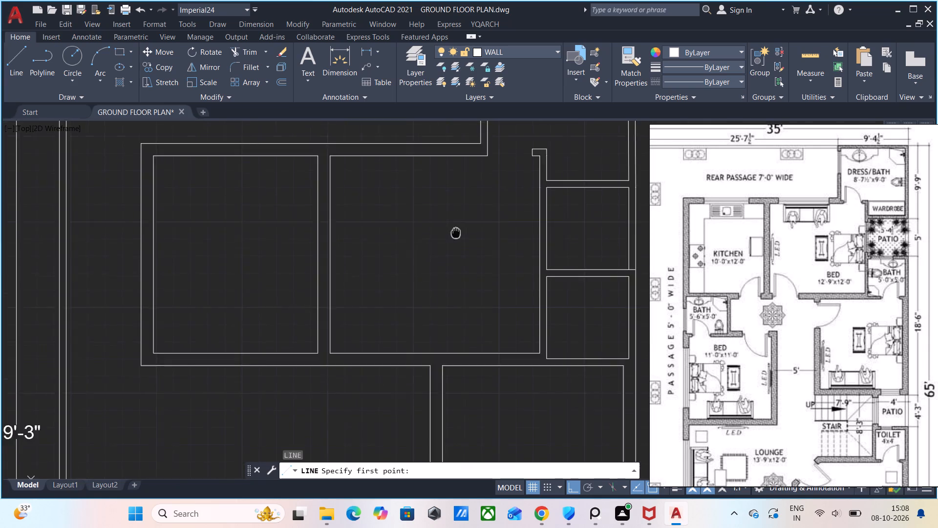
{"action": "middle_click_drag", "start_coordinate": [344, 311], "coordinate": [299, 338]}
{"action": "scroll", "coordinate": [424, 245], "scroll_direction": "up", "scroll_amount": 1}
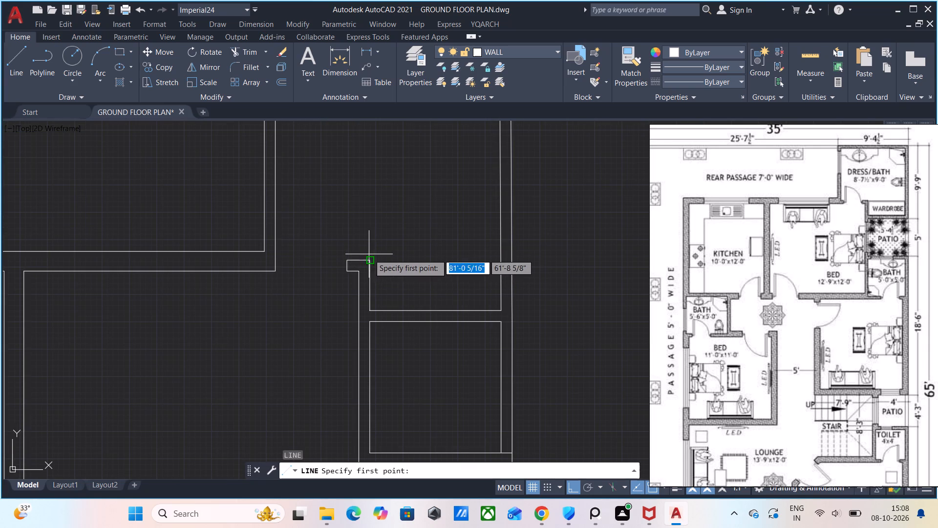
{"action": "left_click", "coordinate": [368, 262]}
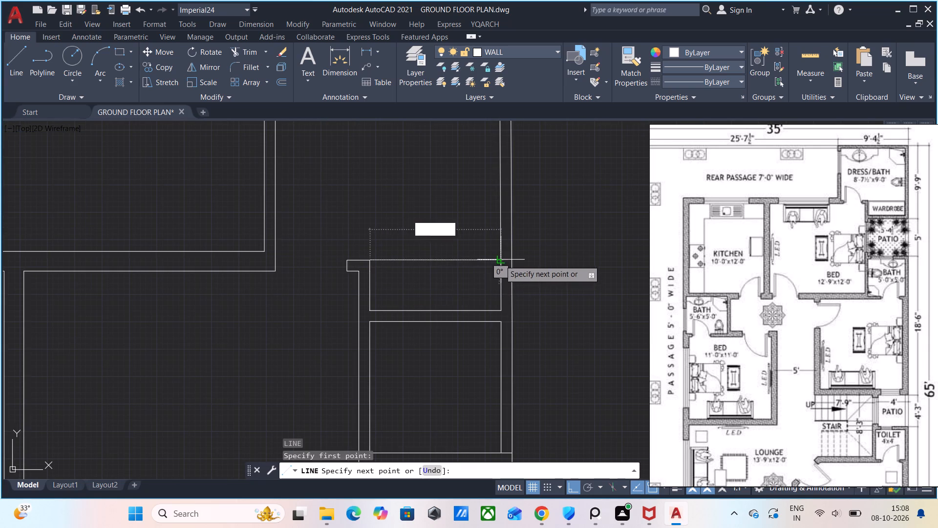
{"action": "left_click", "coordinate": [499, 258]}
{"action": "key", "text": "Escape"}
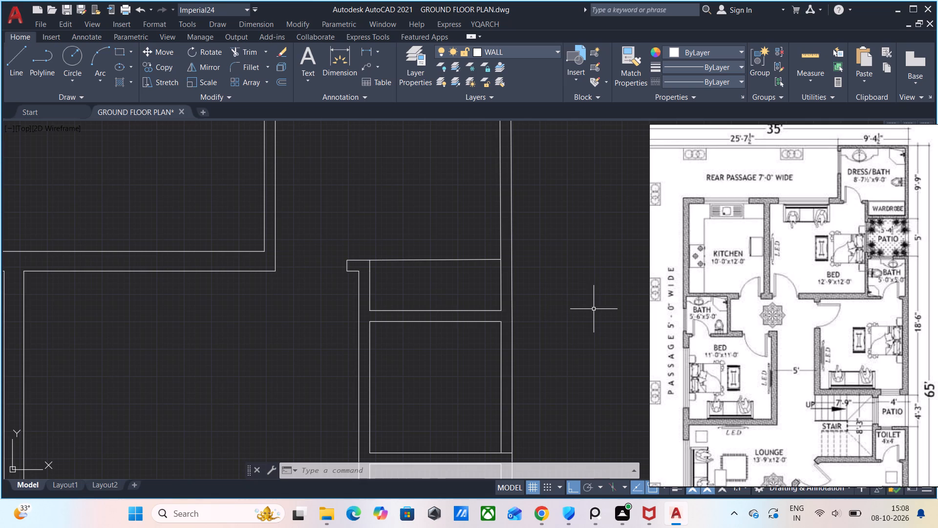
Save the drawing.
{"action": "key", "text": "ctrl+s"}
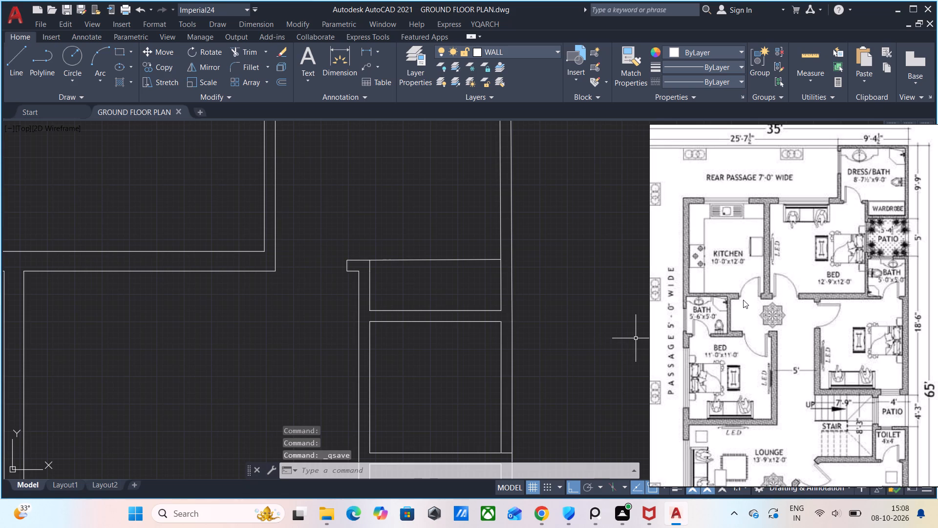
Examine the kitchen, adjoining bath and bedroom layout in the reference image.
{"action": "scroll", "coordinate": [745, 292], "scroll_direction": "down", "scroll_amount": 1}
{"action": "middle_click_drag", "start_coordinate": [749, 310], "coordinate": [784, 315]}
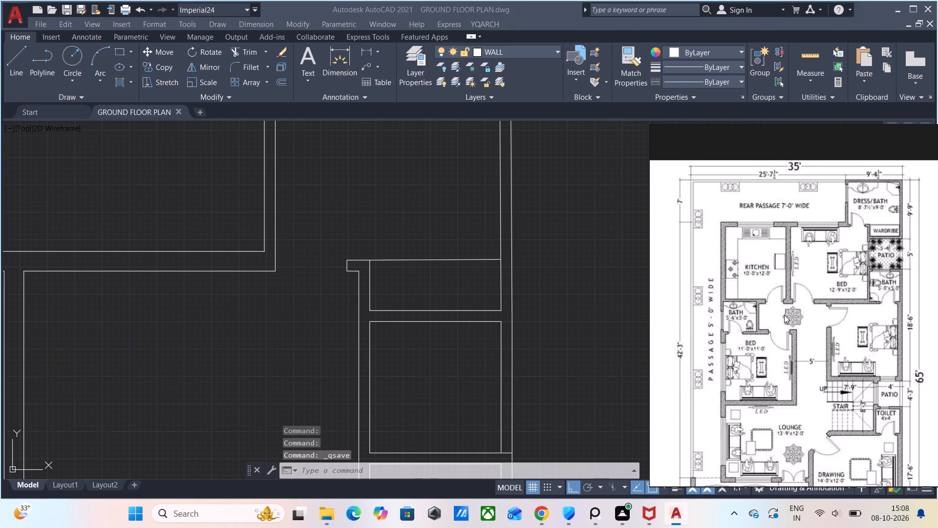
{"action": "middle_click_drag", "start_coordinate": [784, 315], "coordinate": [777, 313]}
{"action": "scroll", "coordinate": [800, 248], "scroll_direction": "up", "scroll_amount": 2}
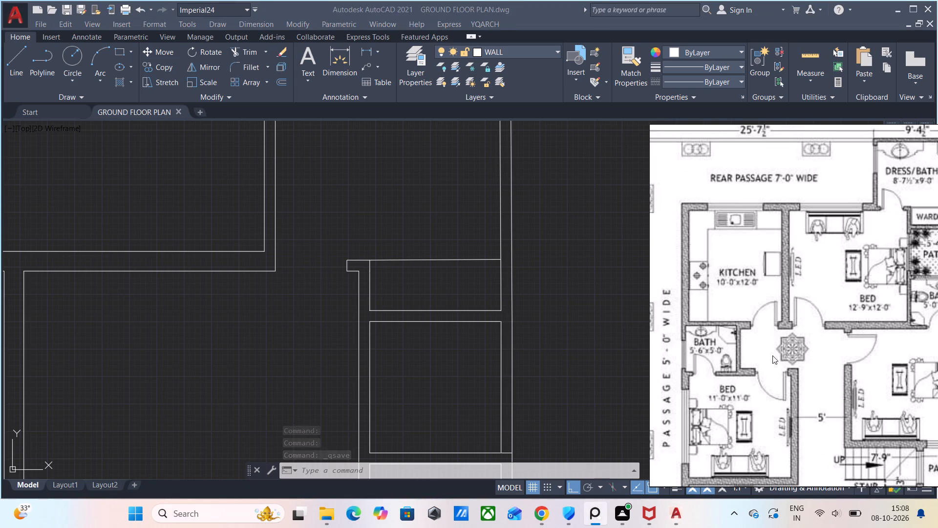
{"action": "middle_click_drag", "start_coordinate": [772, 331], "coordinate": [789, 355]}
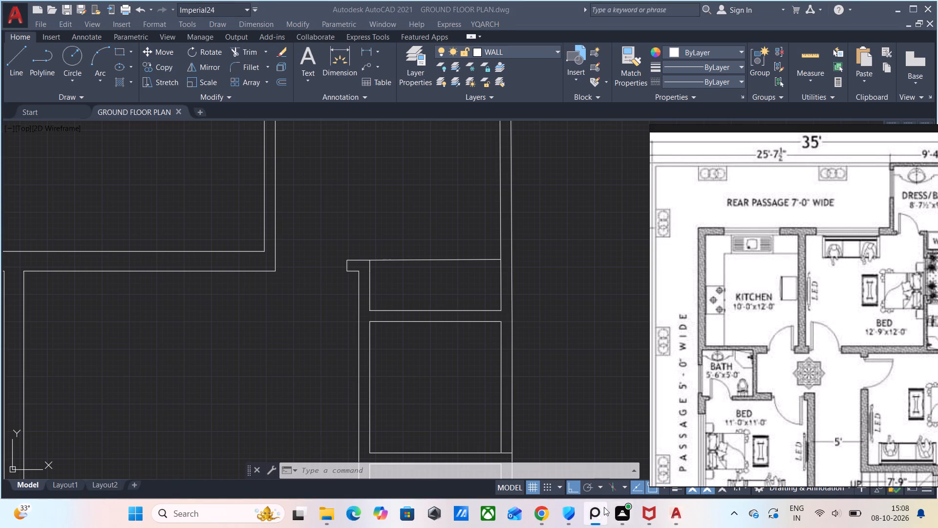
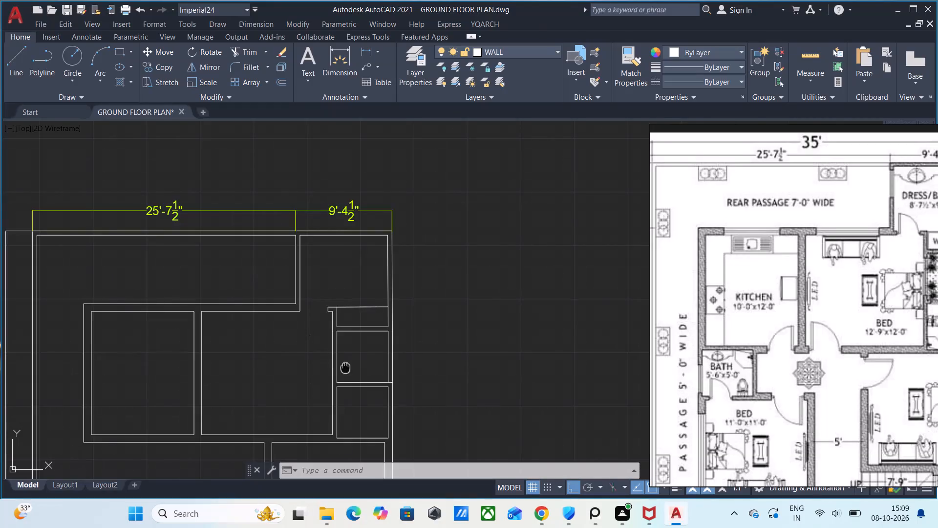
Compare the drawn rooms with the reference plan, examining the kitchen, adjoining bath, bedroom walls and door openings.
{"action": "middle_click_drag", "start_coordinate": [341, 374], "coordinate": [378, 346]}
{"action": "scroll", "coordinate": [702, 339], "scroll_direction": "down", "scroll_amount": 3}
{"action": "middle_click_drag", "start_coordinate": [749, 389], "coordinate": [794, 284]}
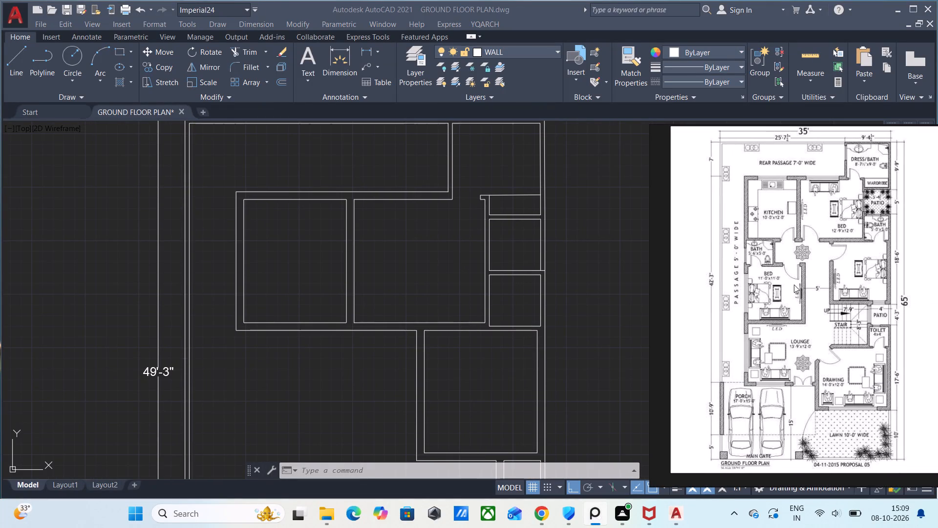
{"action": "middle_click_drag", "start_coordinate": [404, 363], "coordinate": [390, 275]}
{"action": "middle_click_drag", "start_coordinate": [353, 412], "coordinate": [364, 331]}
{"action": "scroll", "coordinate": [364, 330], "scroll_direction": "down", "scroll_amount": 3}
{"action": "scroll", "coordinate": [359, 355], "scroll_direction": "up", "scroll_amount": 2}
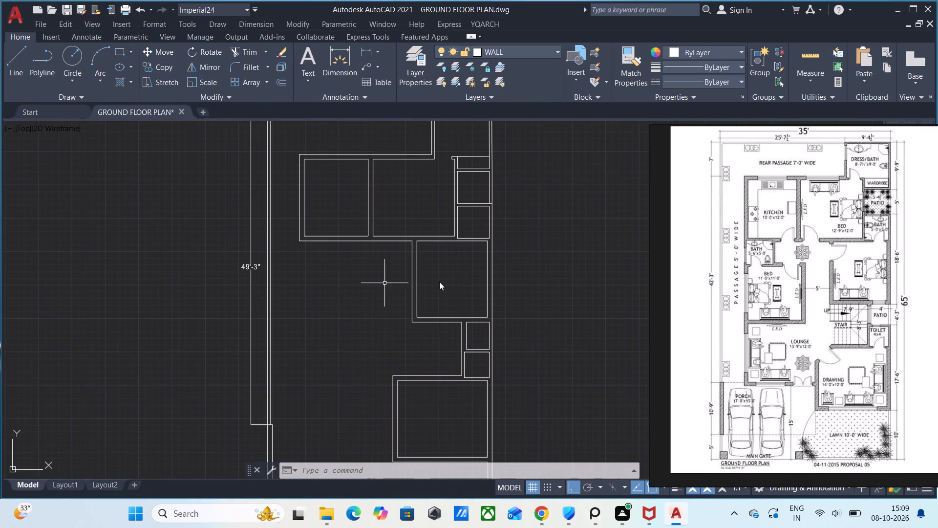
{"action": "scroll", "coordinate": [772, 177], "scroll_direction": "up", "scroll_amount": 1}
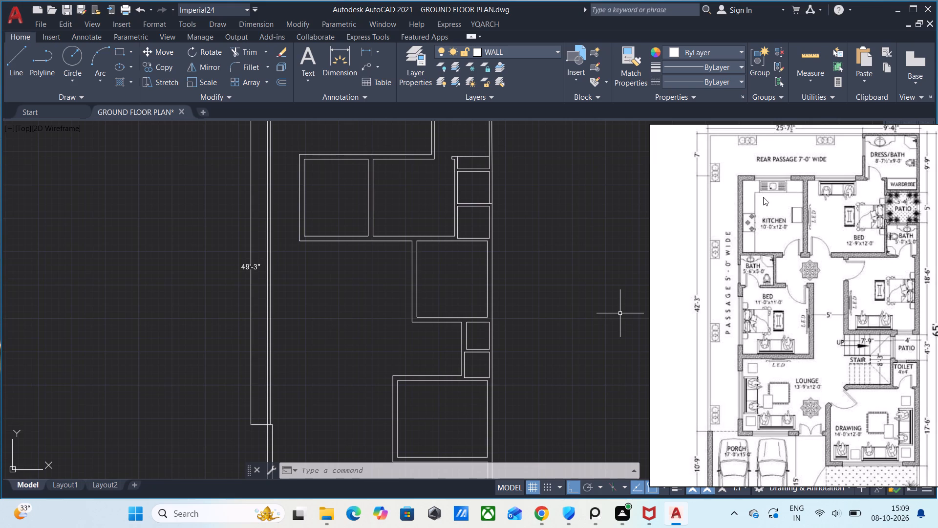
{"action": "scroll", "coordinate": [757, 238], "scroll_direction": "up", "scroll_amount": 2}
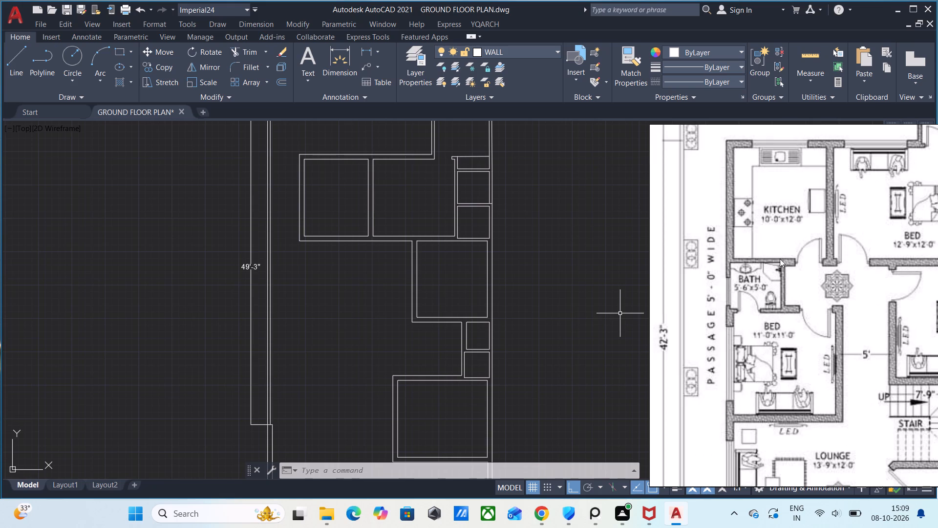
{"action": "middle_click_drag", "start_coordinate": [787, 269], "coordinate": [740, 330]}
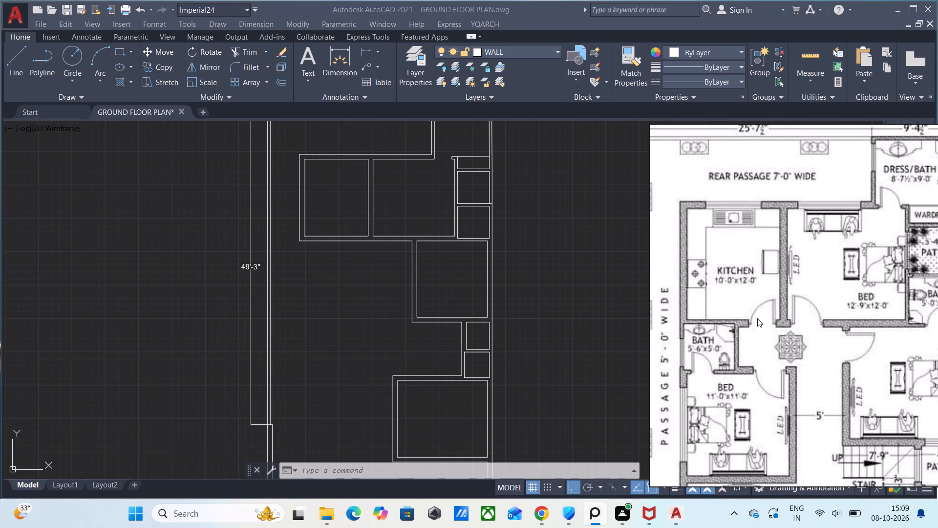
{"action": "scroll", "coordinate": [771, 330], "scroll_direction": "up", "scroll_amount": 1}
{"action": "middle_click_drag", "start_coordinate": [753, 349], "coordinate": [774, 350]}
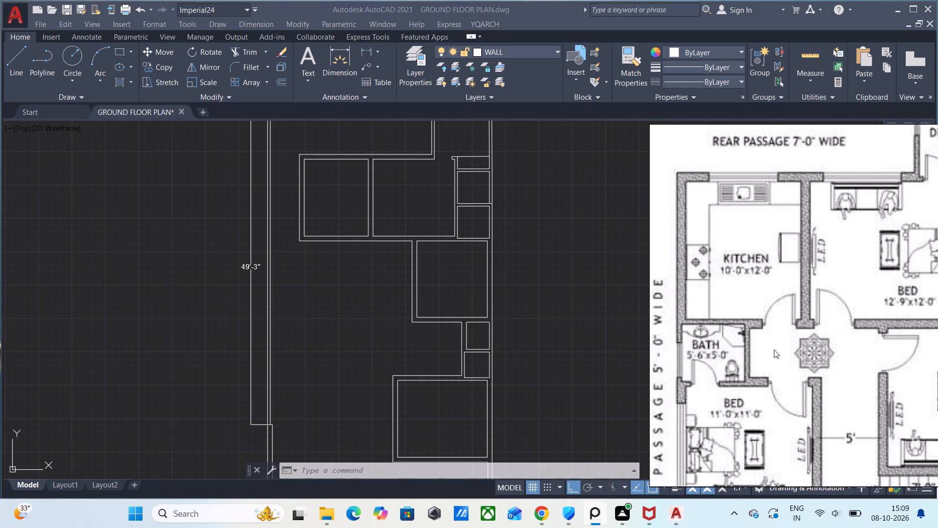
{"action": "middle_click_drag", "start_coordinate": [774, 350], "coordinate": [777, 335]}
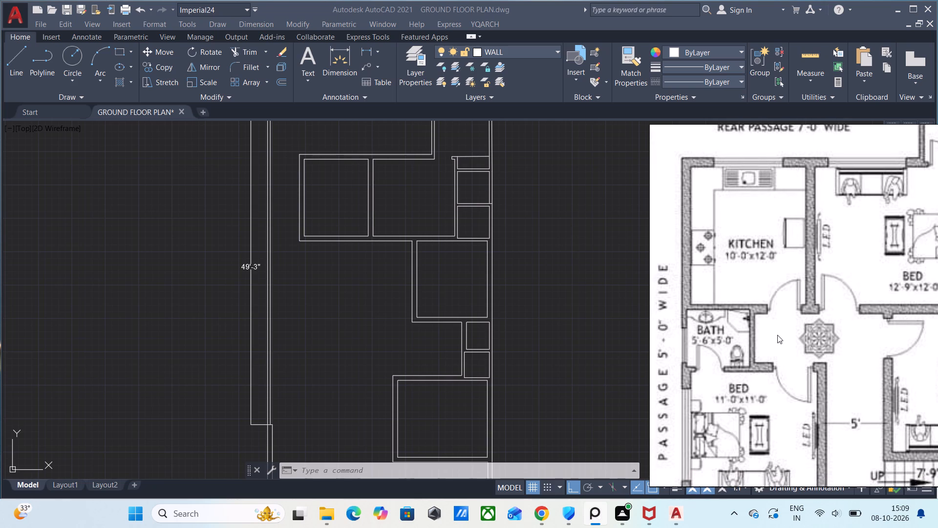
{"action": "middle_click_drag", "start_coordinate": [777, 335], "coordinate": [740, 364]}
{"action": "scroll", "coordinate": [763, 338], "scroll_direction": "down", "scroll_amount": 1}
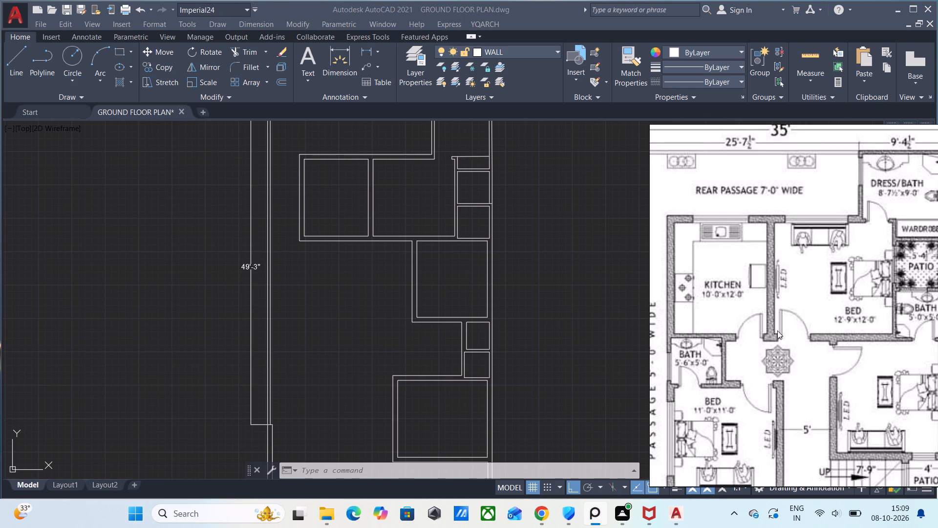
{"action": "scroll", "coordinate": [798, 316], "scroll_direction": "down", "scroll_amount": 1}
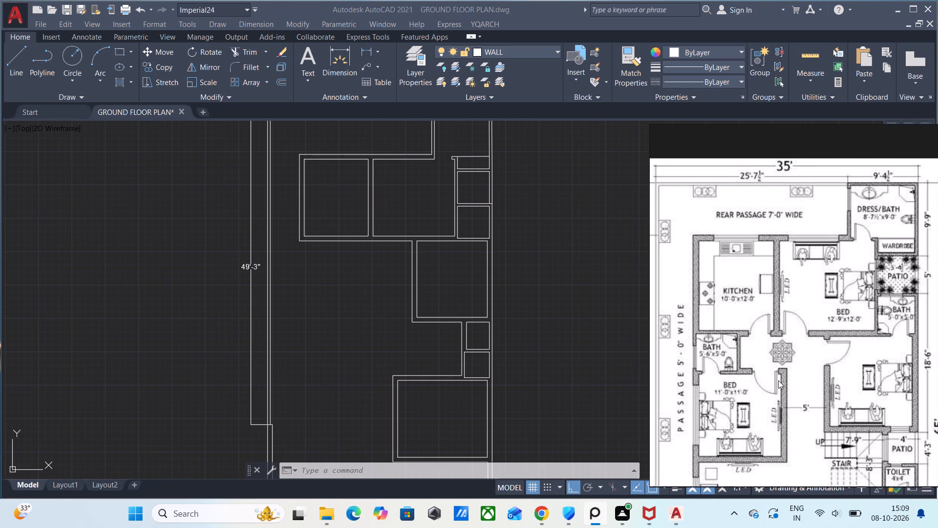
{"action": "scroll", "coordinate": [731, 380], "scroll_direction": "up", "scroll_amount": 2}
{"action": "middle_click_drag", "start_coordinate": [731, 385], "coordinate": [737, 381]}
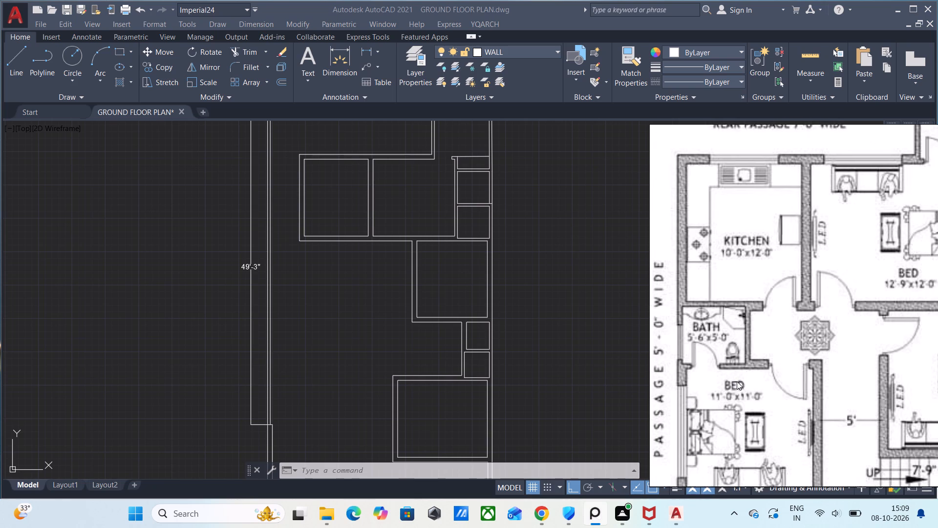
{"action": "middle_click_drag", "start_coordinate": [737, 381], "coordinate": [750, 383]}
{"action": "scroll", "coordinate": [358, 264], "scroll_direction": "up", "scroll_amount": 1}
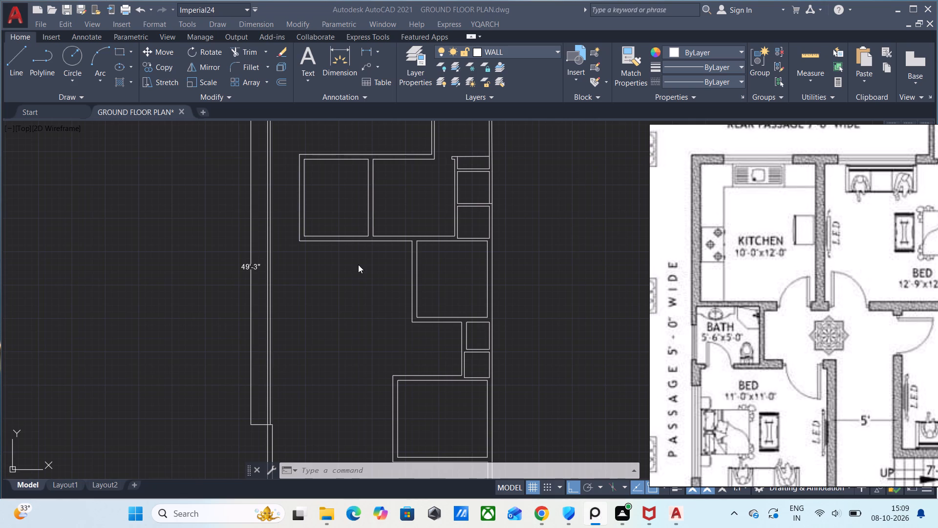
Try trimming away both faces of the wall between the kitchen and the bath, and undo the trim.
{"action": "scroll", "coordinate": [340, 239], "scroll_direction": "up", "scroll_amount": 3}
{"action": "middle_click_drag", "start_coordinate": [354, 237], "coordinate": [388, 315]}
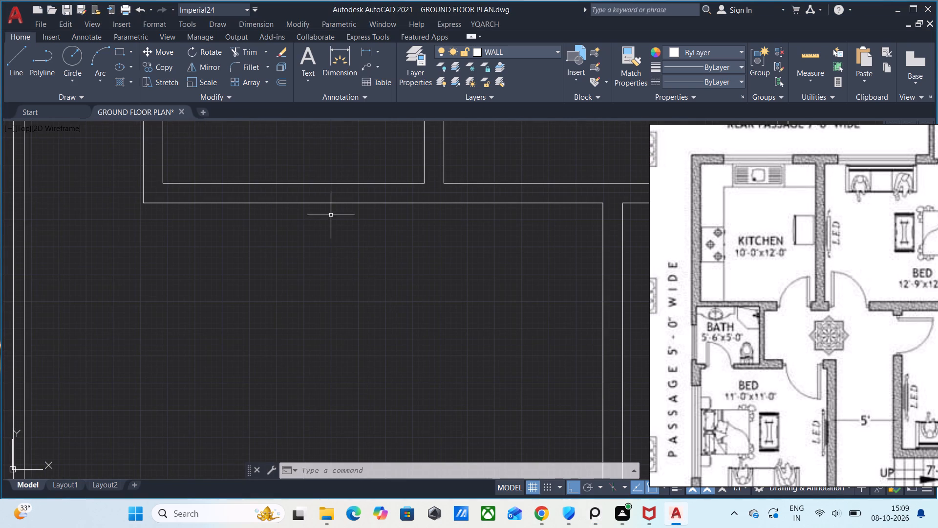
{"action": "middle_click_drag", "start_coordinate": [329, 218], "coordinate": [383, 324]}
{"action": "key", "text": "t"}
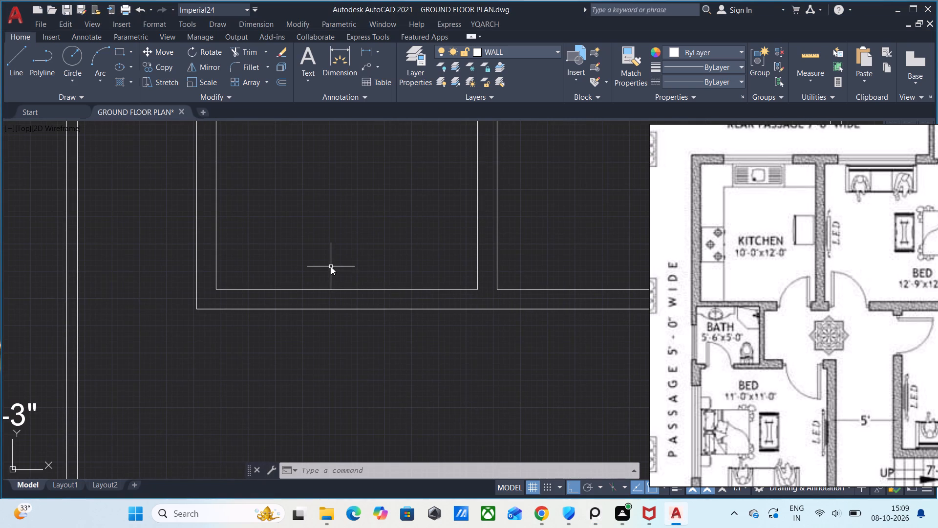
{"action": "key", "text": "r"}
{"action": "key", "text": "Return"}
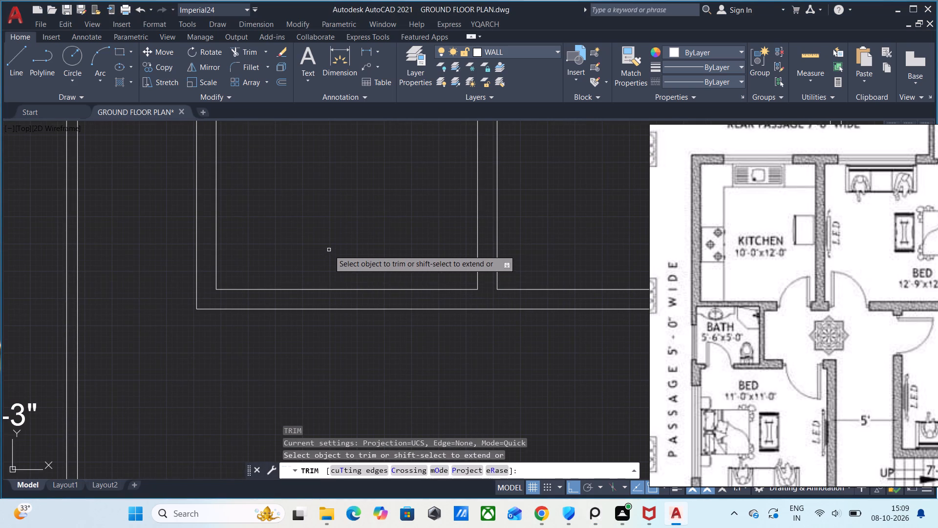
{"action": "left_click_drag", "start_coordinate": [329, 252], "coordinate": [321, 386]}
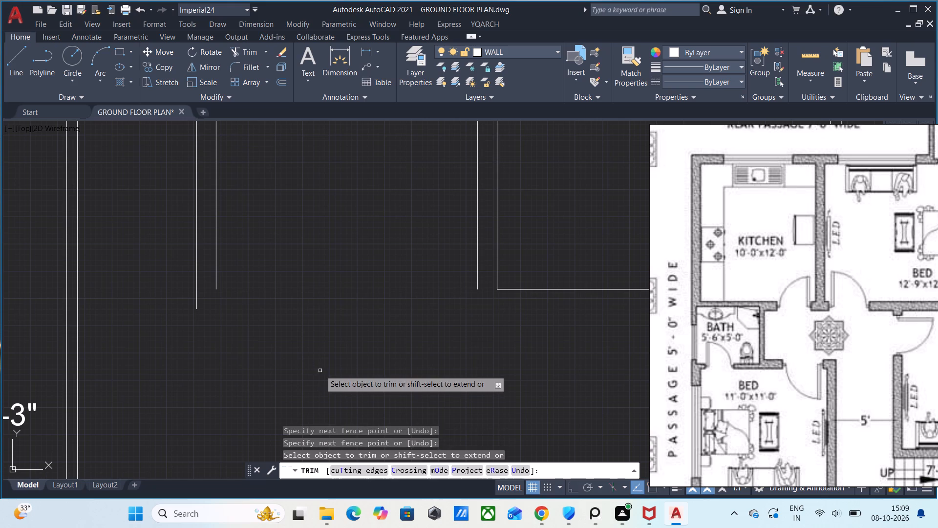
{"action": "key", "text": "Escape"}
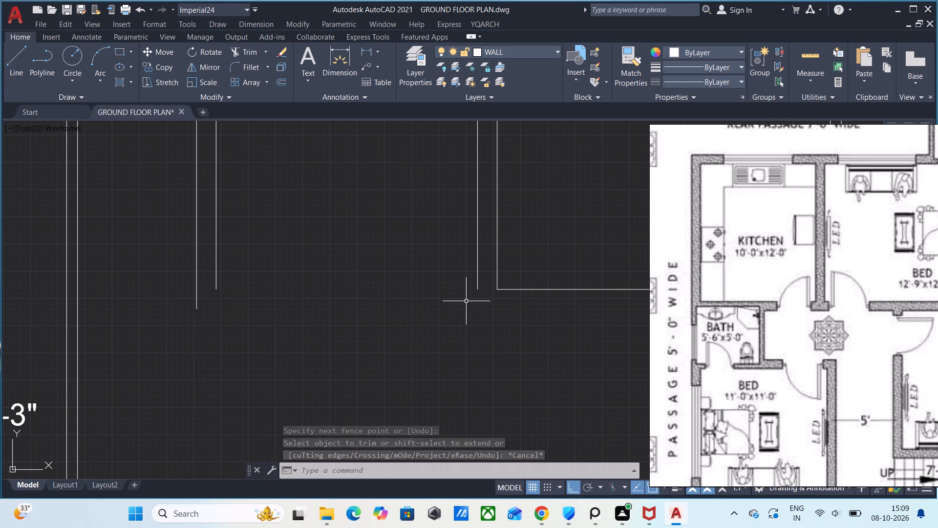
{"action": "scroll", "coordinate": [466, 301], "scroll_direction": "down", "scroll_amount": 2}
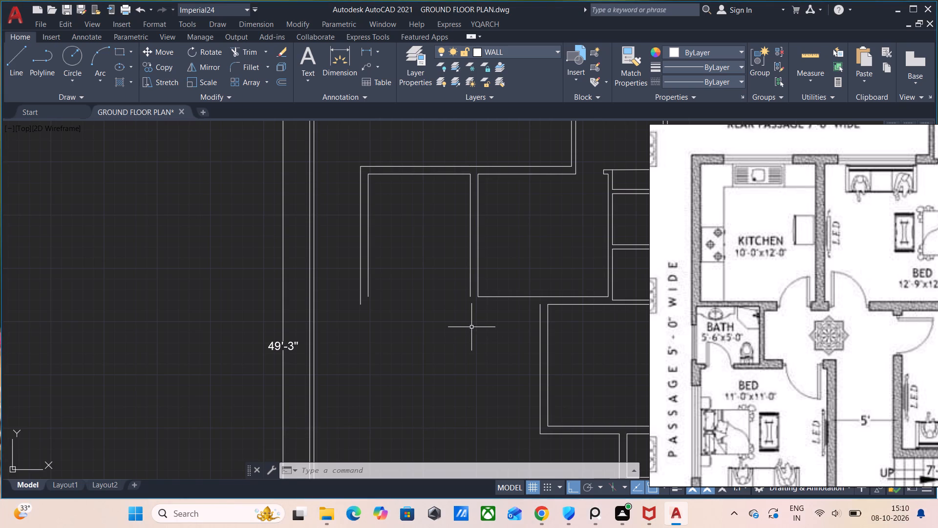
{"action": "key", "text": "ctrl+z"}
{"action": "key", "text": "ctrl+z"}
Draw two 9" jamb lines across the kitchen and bedroom's lower wall, one on each side of their shared partition.
{"action": "scroll", "coordinate": [471, 327], "scroll_direction": "down", "scroll_amount": 4}
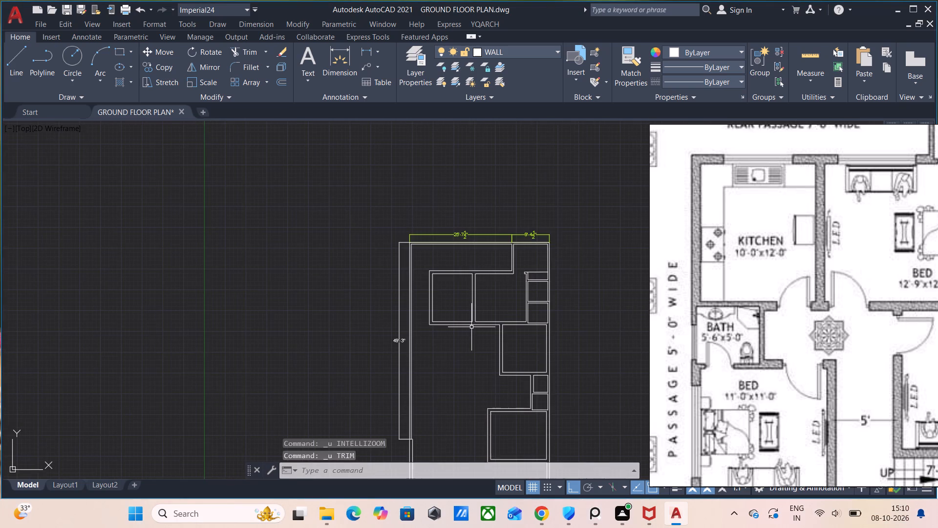
{"action": "scroll", "coordinate": [471, 327], "scroll_direction": "up", "scroll_amount": 2}
{"action": "middle_click_drag", "start_coordinate": [488, 340], "coordinate": [445, 345]}
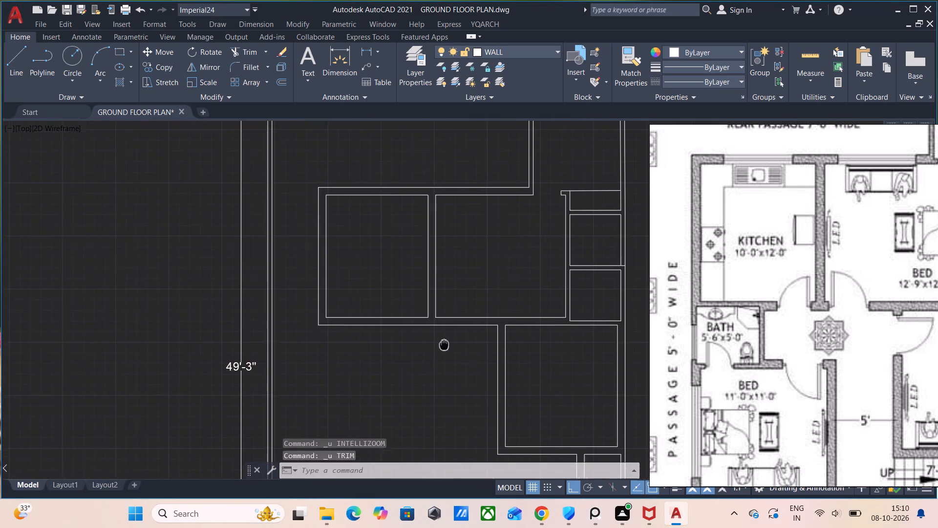
{"action": "scroll", "coordinate": [441, 330], "scroll_direction": "up", "scroll_amount": 2}
{"action": "key", "text": "l"}
{"action": "key", "text": "Return"}
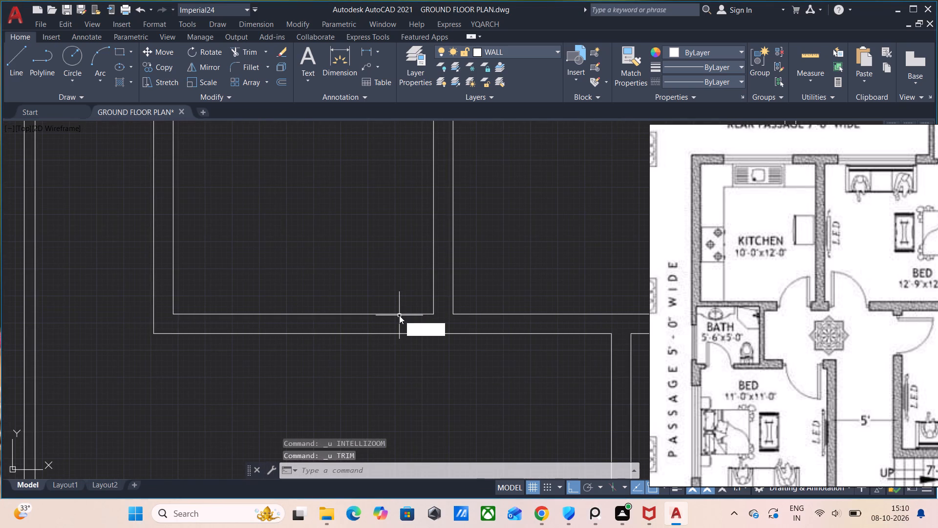
{"action": "scroll", "coordinate": [408, 337], "scroll_direction": "up", "scroll_amount": 1}
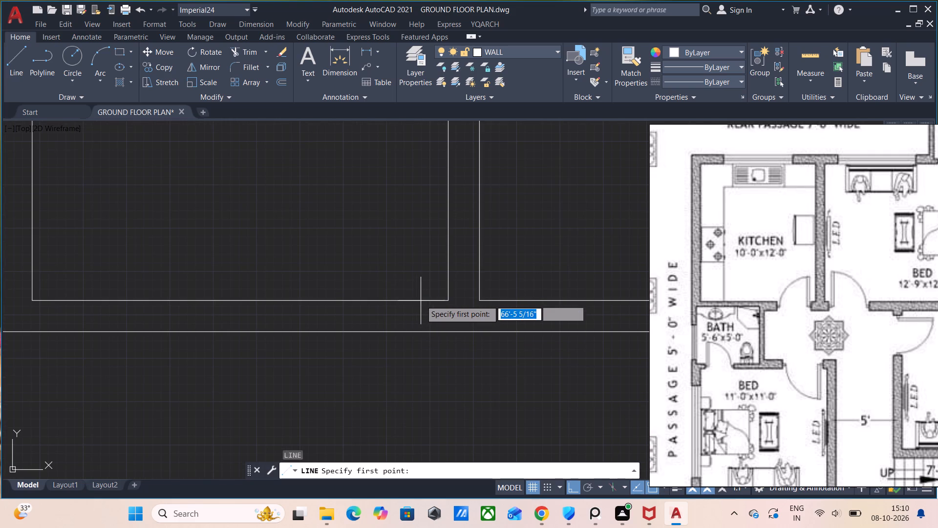
{"action": "left_click", "coordinate": [420, 300]}
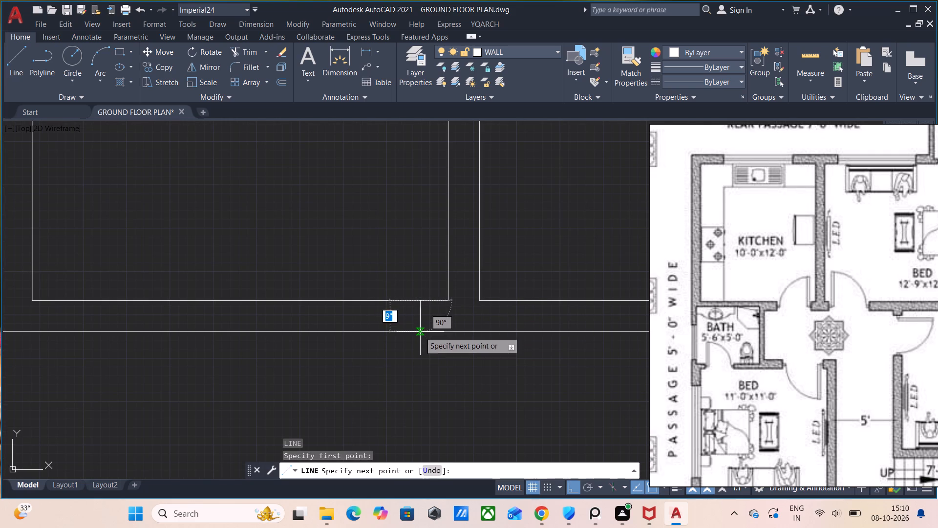
{"action": "left_click", "coordinate": [420, 332]}
{"action": "key", "text": "Return"}
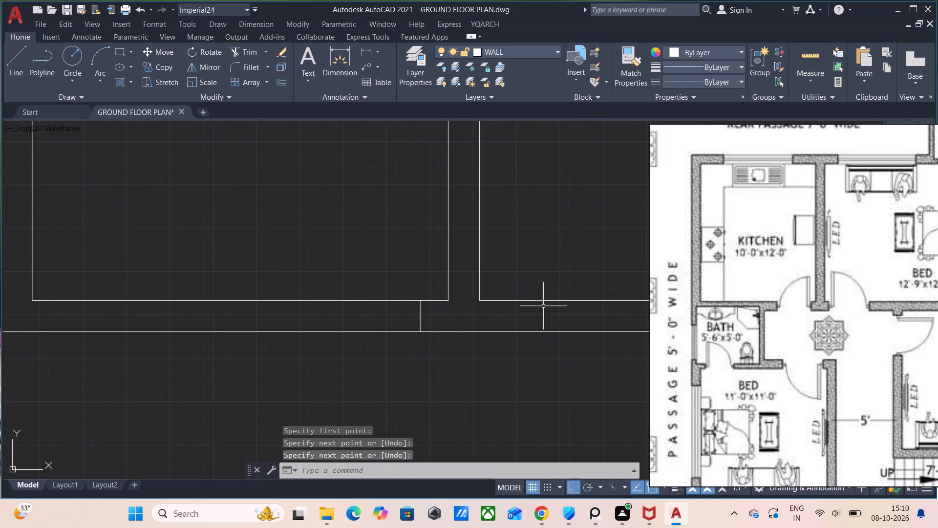
{"action": "key", "text": "space"}
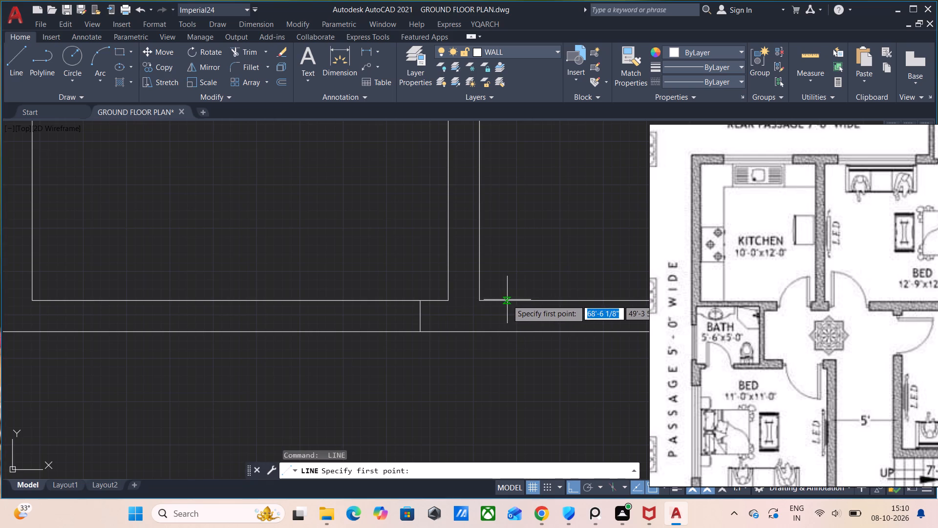
{"action": "left_click", "coordinate": [507, 300]}
{"action": "left_click", "coordinate": [507, 327]}
{"action": "key", "text": "space"}
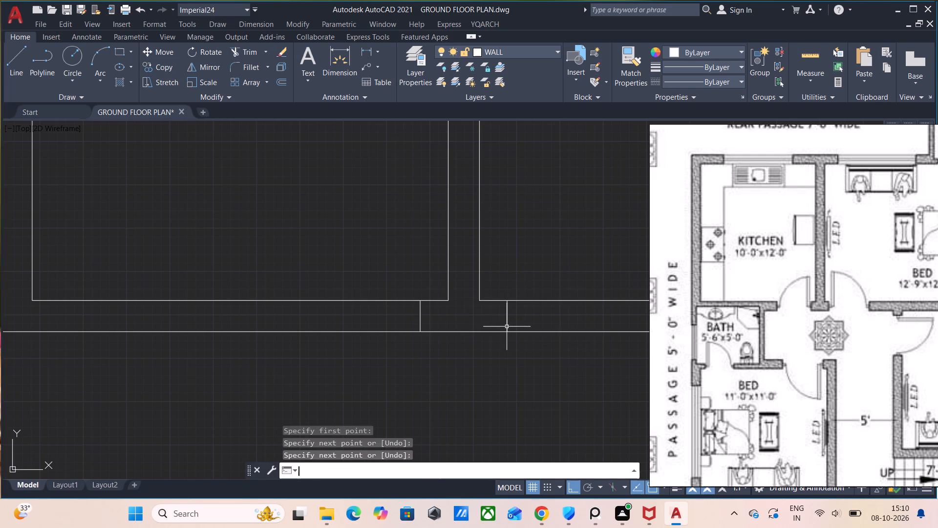
Draw the kitchen door's opposite jamb line across the kitchen's lower wall, from its inner face to its outer face.
{"action": "scroll", "coordinate": [341, 308], "scroll_direction": "down", "scroll_amount": 1}
{"action": "middle_click_drag", "start_coordinate": [339, 329], "coordinate": [410, 327]}
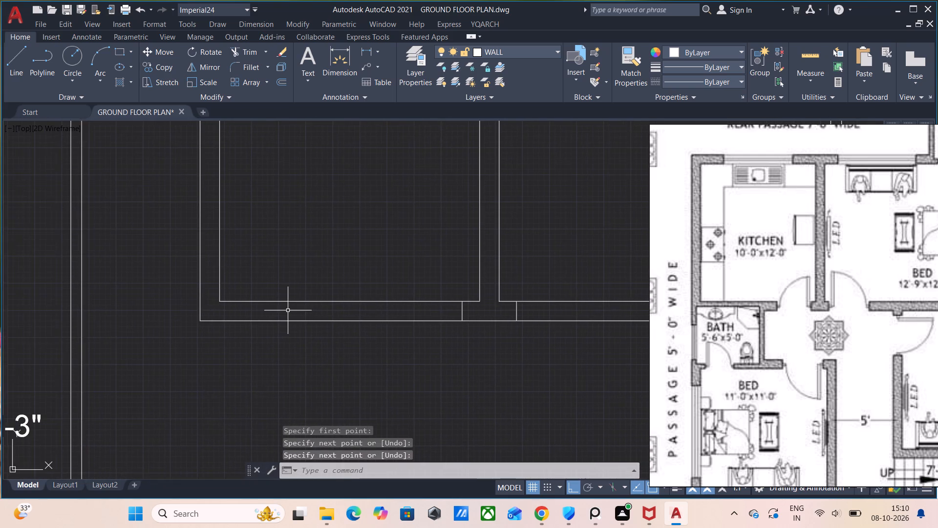
{"action": "scroll", "coordinate": [244, 322], "scroll_direction": "up", "scroll_amount": 1}
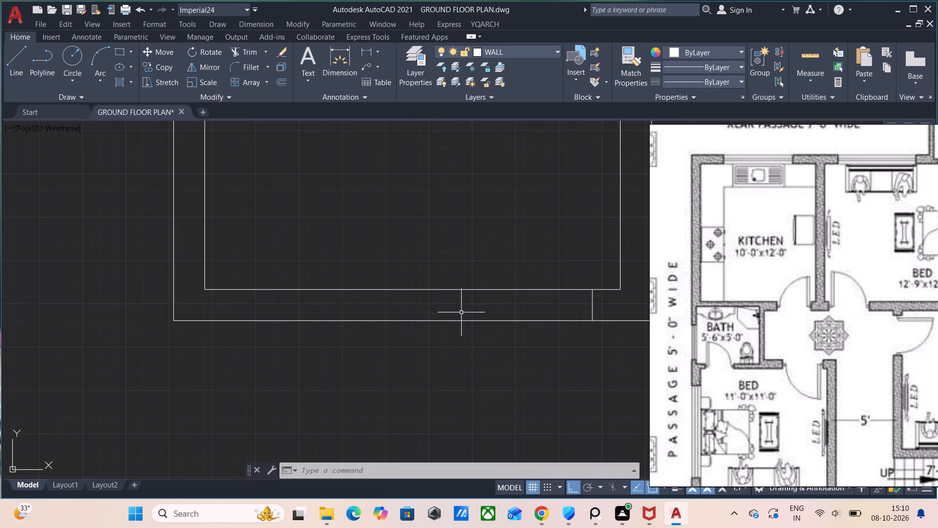
{"action": "key", "text": "l"}
{"action": "key", "text": "Return"}
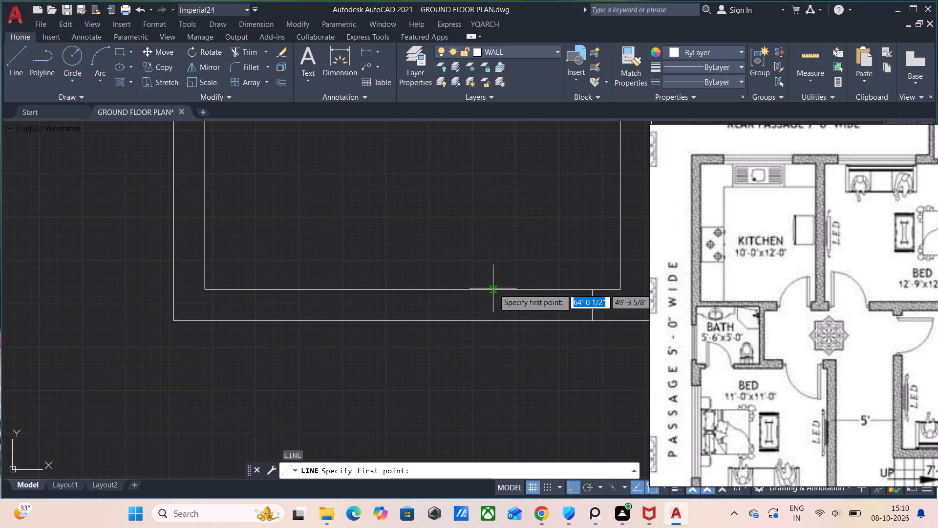
{"action": "left_click", "coordinate": [483, 288]}
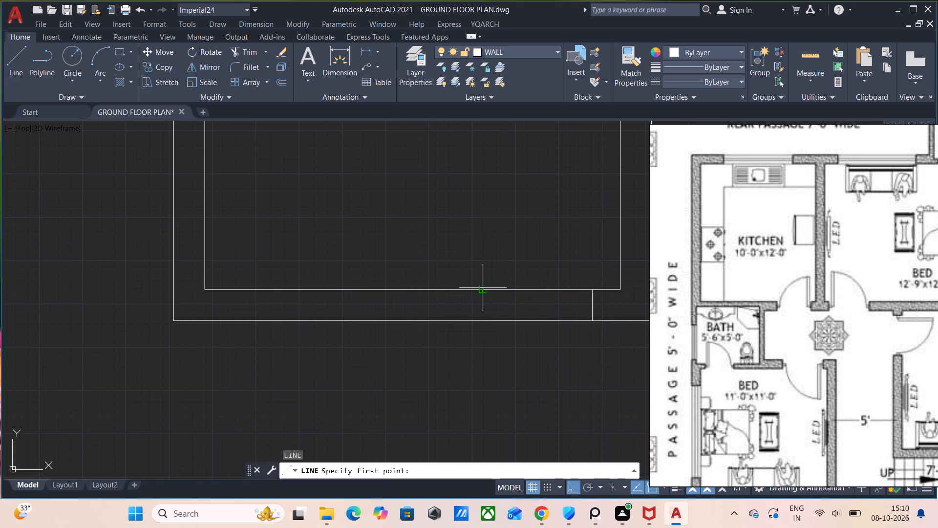
{"action": "left_click", "coordinate": [483, 320]}
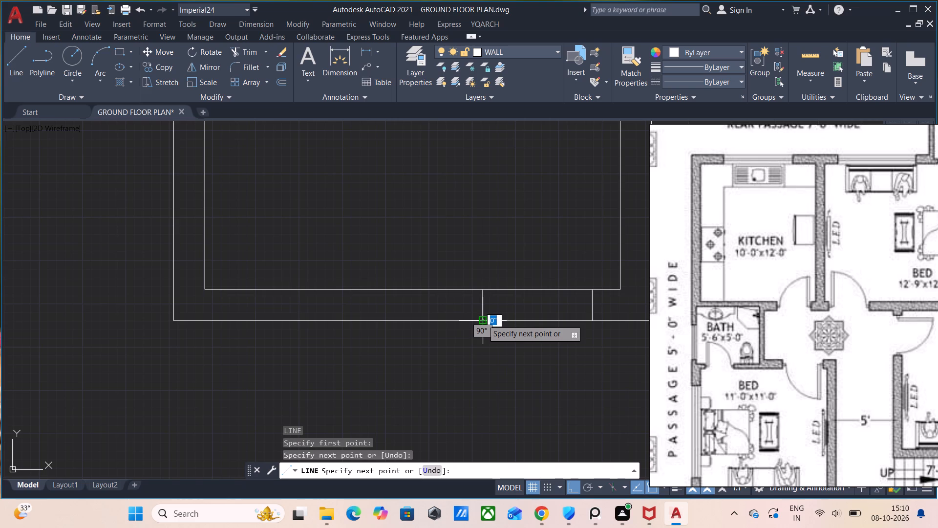
{"action": "key", "text": "Escape"}
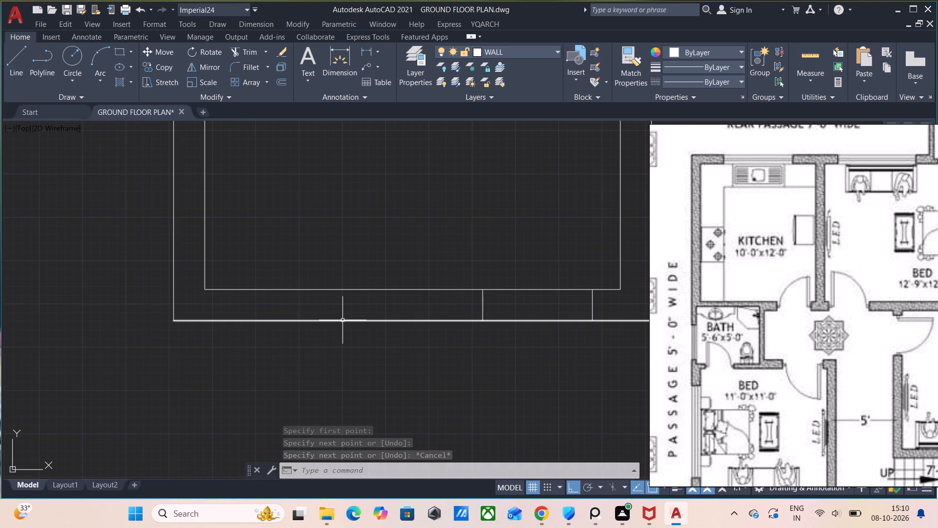
Trim the outer face of the kitchen's lower wall between the passage-side corner and the nearest door jamb line.
{"action": "type", "text": "TR"}
{"action": "key", "text": "Return"}
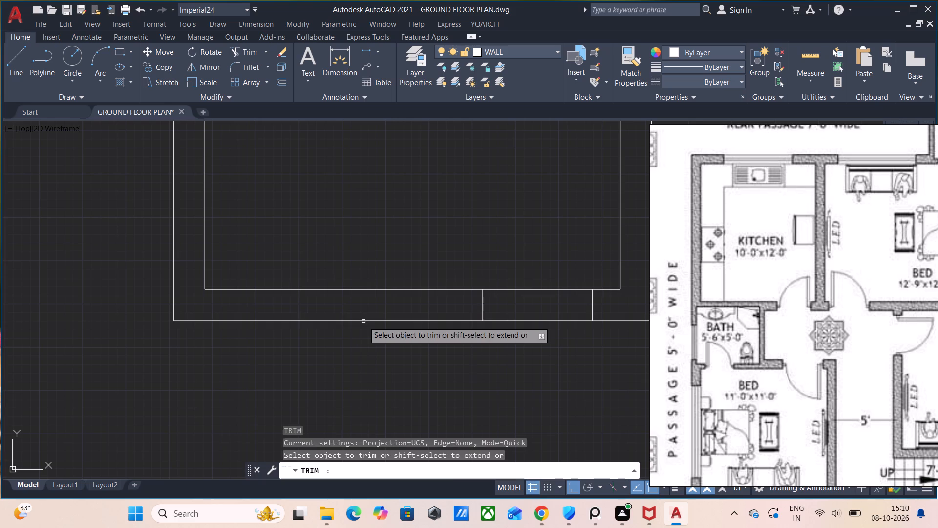
{"action": "left_click", "coordinate": [361, 319]}
{"action": "key", "text": "Escape"}
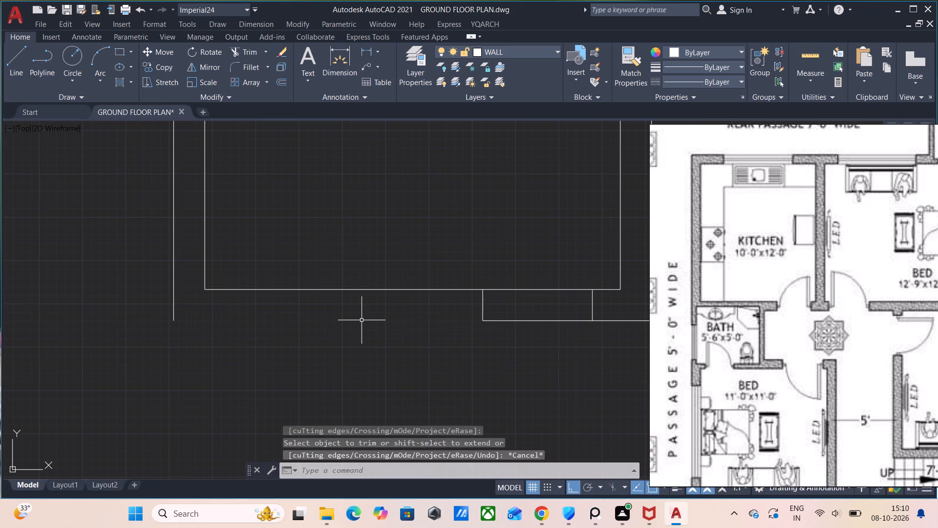
Draw a line 5" down the kitchen door jamb from the wall's inner face, and across to align with the left wall's inner face.
{"action": "key", "text": "l"}
{"action": "key", "text": "Return"}
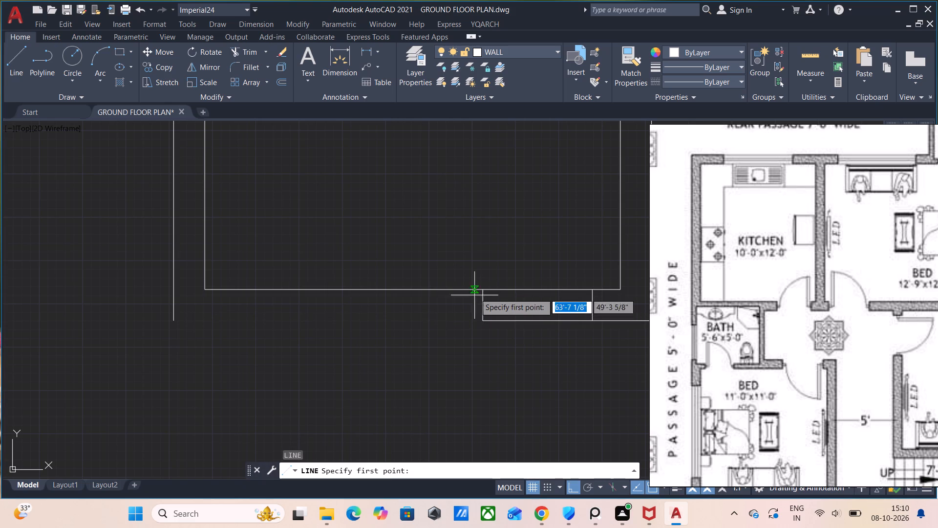
{"action": "left_click", "coordinate": [482, 289]}
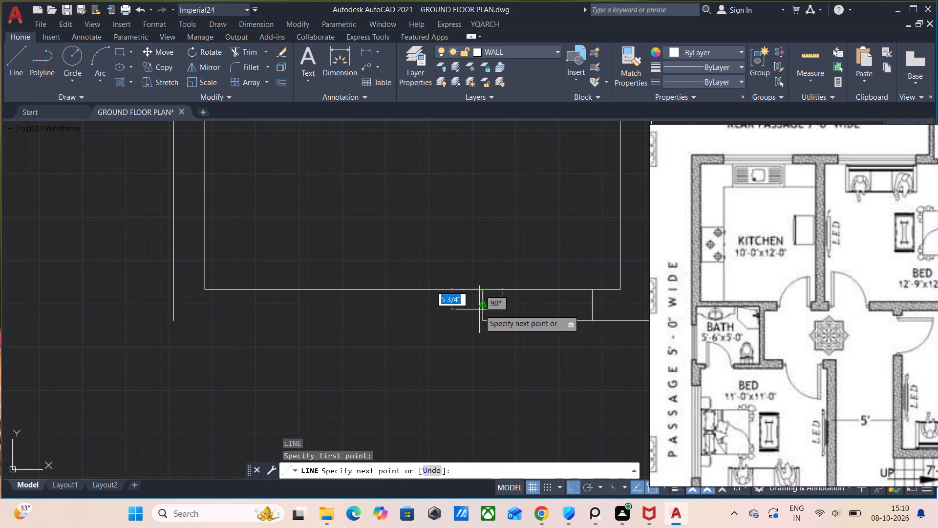
{"action": "key", "text": "5"}
{"action": "key", "text": "apostrophe"}
{"action": "key", "text": "Return"}
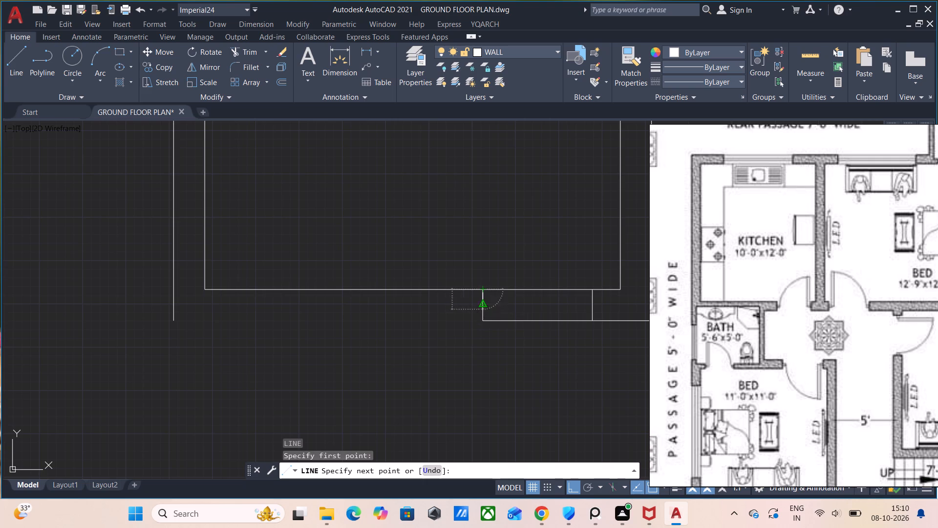
{"action": "scroll", "coordinate": [467, 356], "scroll_direction": "down", "scroll_amount": 7}
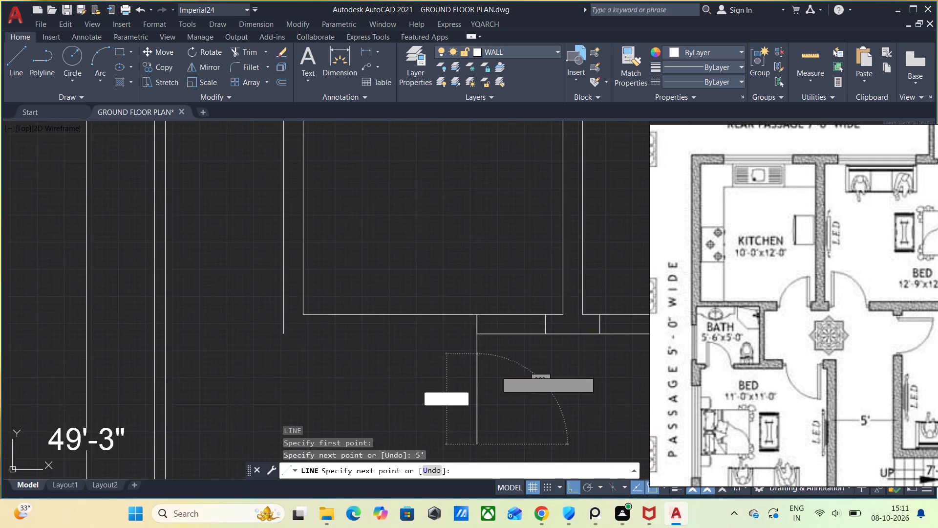
{"action": "scroll", "coordinate": [493, 358], "scroll_direction": "up", "scroll_amount": 2}
{"action": "key", "text": "ctrl+z"}
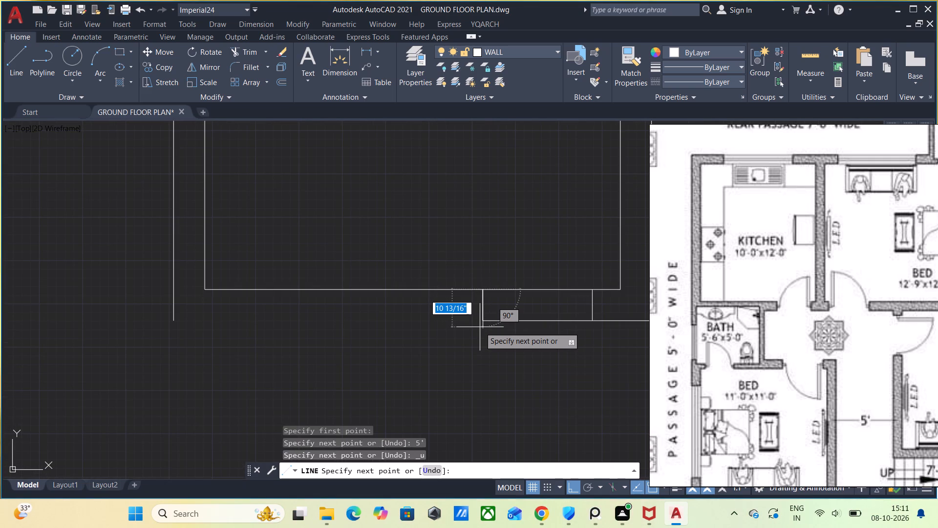
{"action": "type", "text": "5\""}
{"action": "key", "text": "Return"}
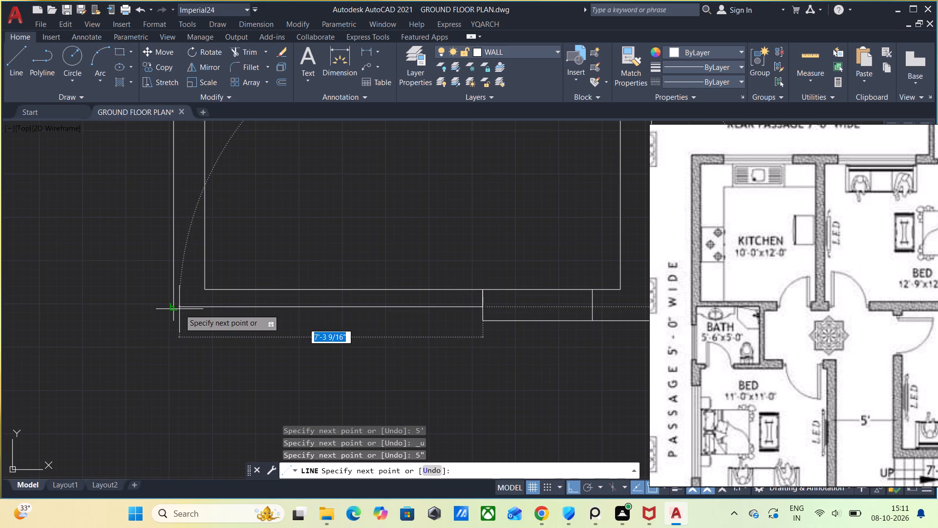
{"action": "scroll", "coordinate": [182, 308], "scroll_direction": "up", "scroll_amount": 1}
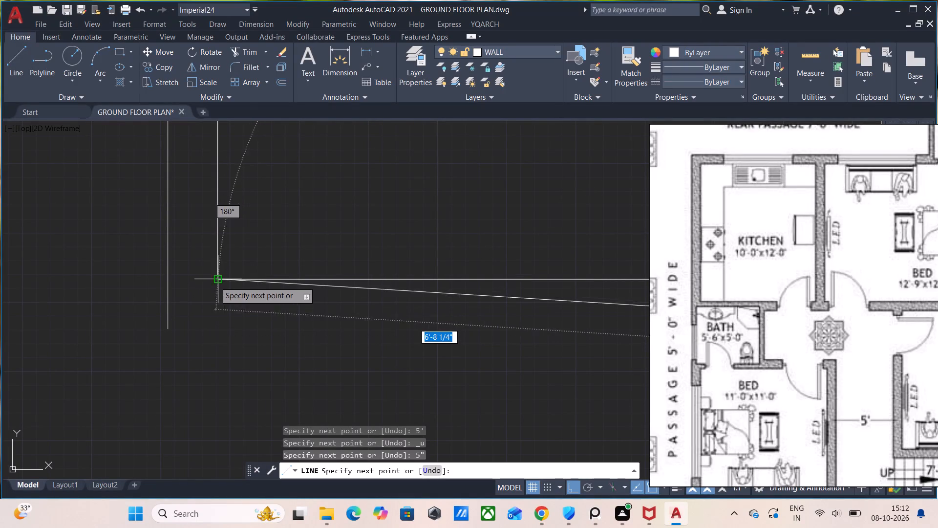
{"action": "left_click", "coordinate": [215, 299]}
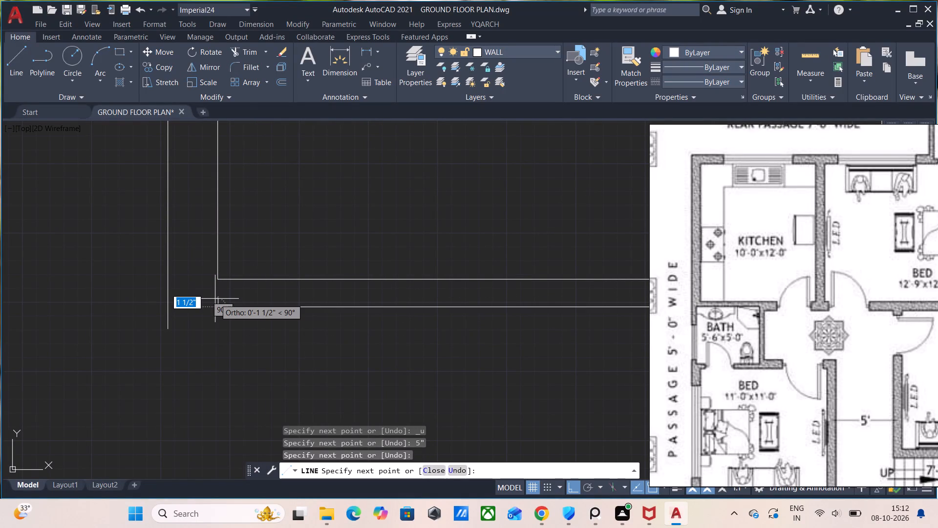
{"action": "key", "text": "Escape"}
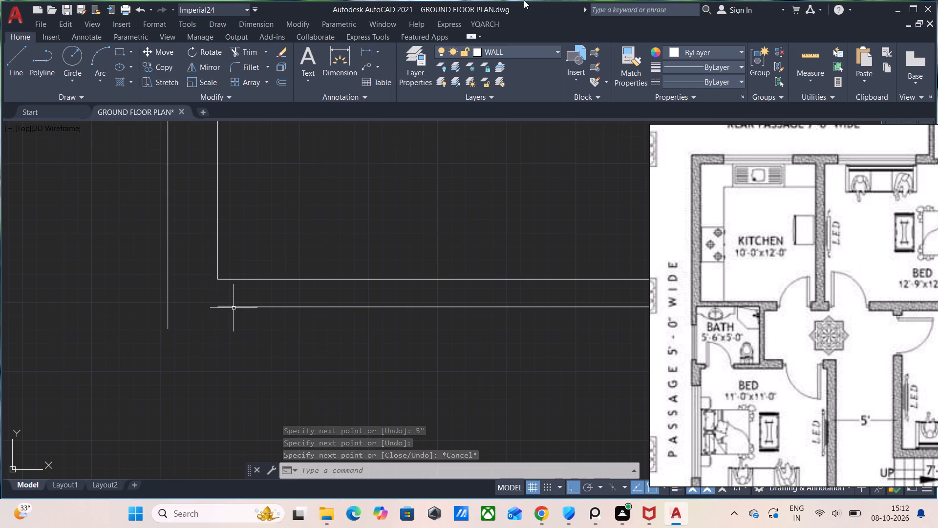
Save the drawing.
{"action": "key", "text": "ctrl+s"}
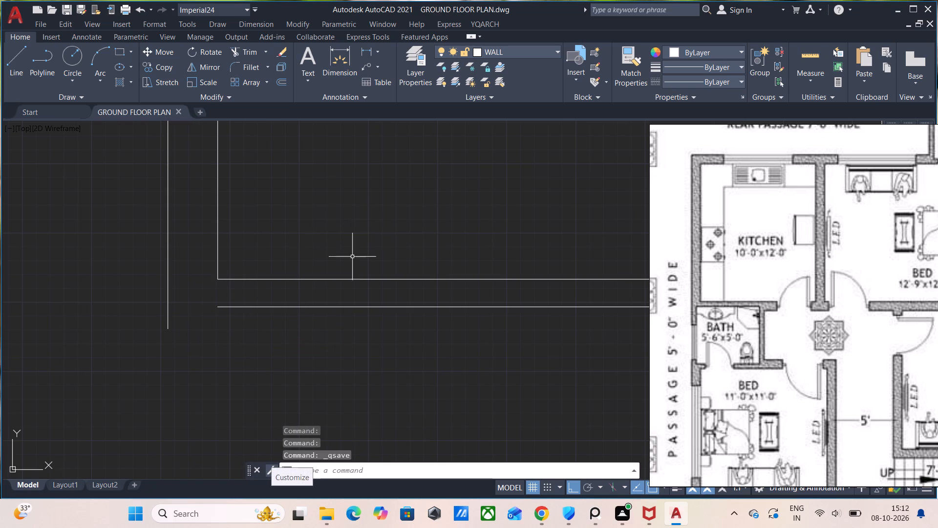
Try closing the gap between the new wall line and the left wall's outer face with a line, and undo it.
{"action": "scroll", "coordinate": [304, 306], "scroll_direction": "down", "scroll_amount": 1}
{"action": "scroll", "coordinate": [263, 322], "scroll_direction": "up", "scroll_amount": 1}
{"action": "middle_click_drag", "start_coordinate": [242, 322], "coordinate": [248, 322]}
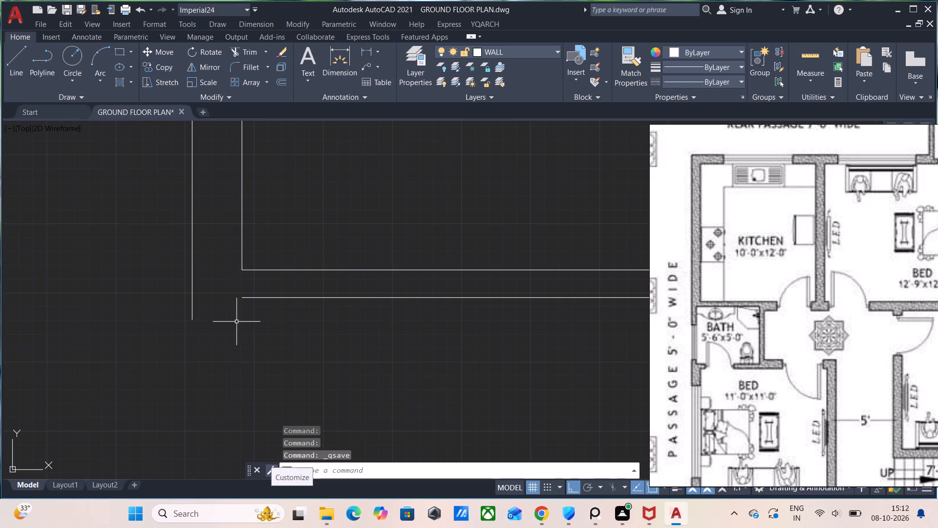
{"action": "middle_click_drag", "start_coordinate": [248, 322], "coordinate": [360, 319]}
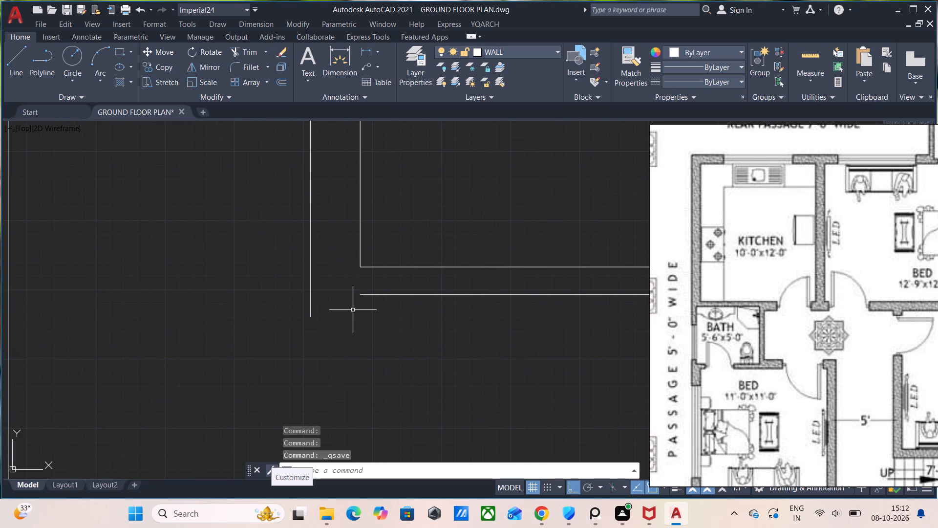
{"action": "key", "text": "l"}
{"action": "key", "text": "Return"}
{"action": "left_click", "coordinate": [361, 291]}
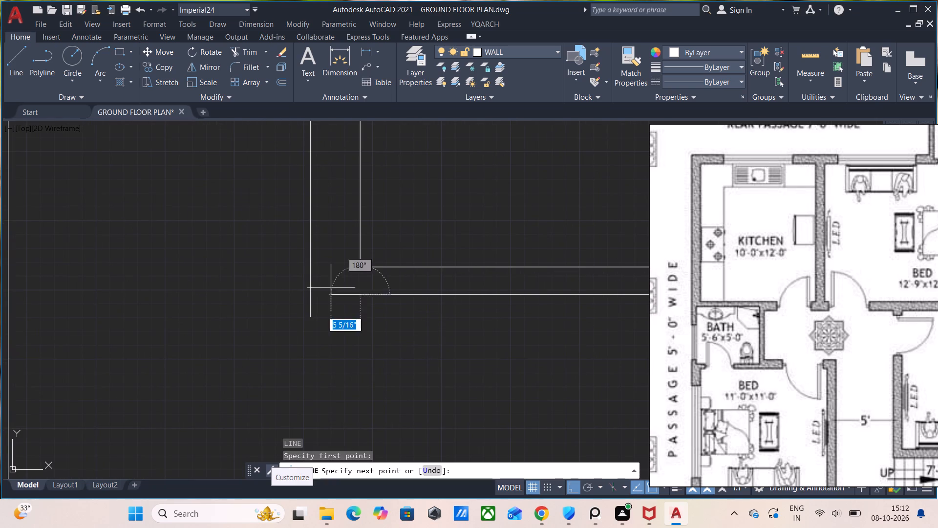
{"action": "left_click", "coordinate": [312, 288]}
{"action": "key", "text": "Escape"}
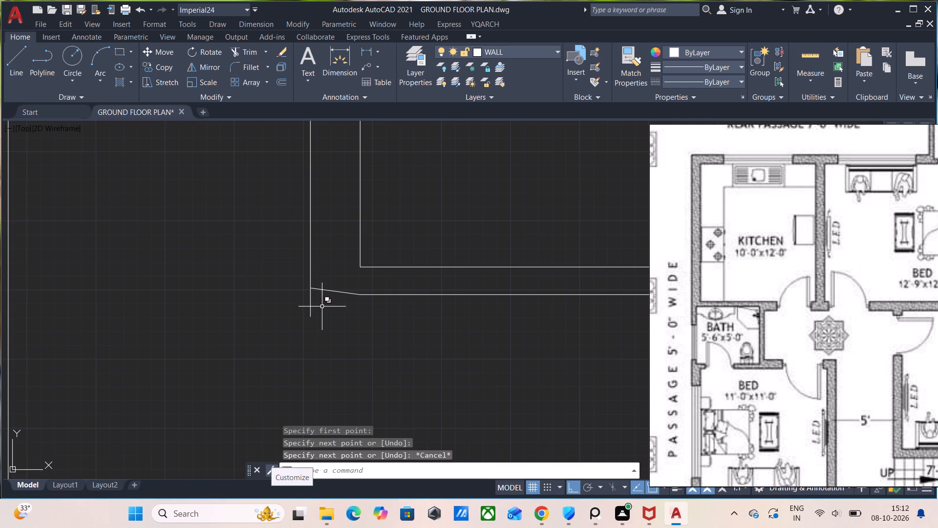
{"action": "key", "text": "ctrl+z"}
Extend the new wall line to the kitchen's left outer face, and trim the stub of that face below the corner.
{"action": "type", "text": "EX"}
{"action": "key", "text": "Return"}
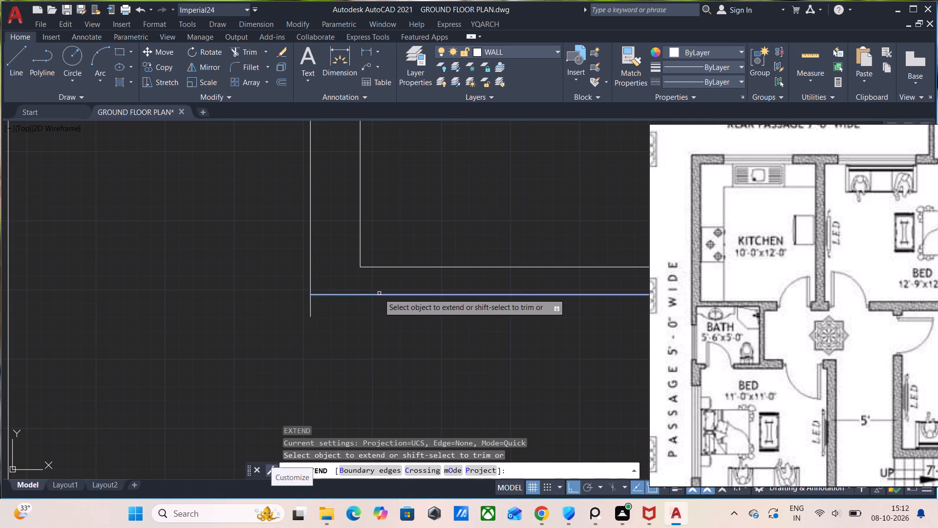
{"action": "left_click", "coordinate": [378, 293]}
{"action": "key", "text": "Escape"}
{"action": "type", "text": "TR"}
{"action": "key", "text": "Return"}
{"action": "left_click_drag", "start_coordinate": [319, 317], "coordinate": [298, 304]}
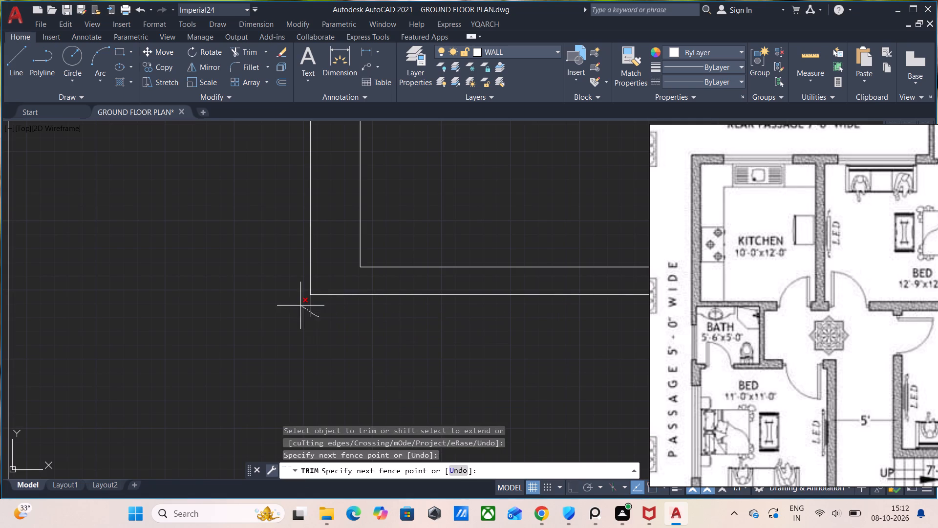
{"action": "key", "text": "Escape"}
Draw the bath's left wall with wall thickness 5, running 5' and a further 5" down from the kitchen's lower-left outer corner.
{"action": "scroll", "coordinate": [341, 331], "scroll_direction": "down", "scroll_amount": 2}
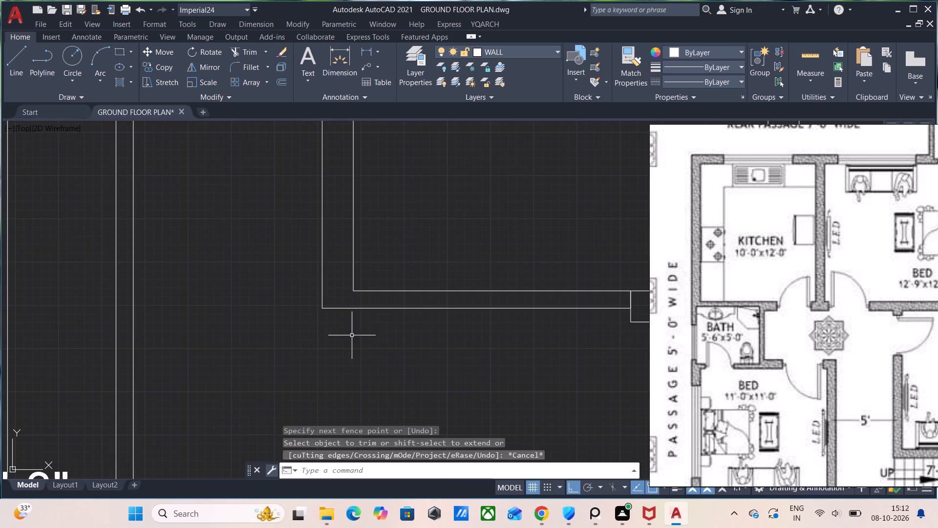
{"action": "middle_click_drag", "start_coordinate": [363, 335], "coordinate": [347, 295]}
{"action": "type", "text": "WW"}
{"action": "key", "text": "Return"}
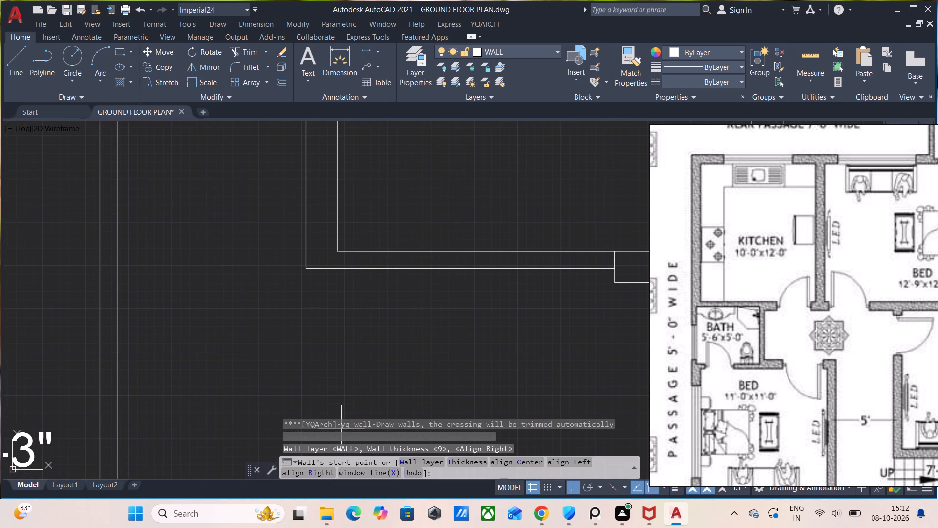
{"action": "left_click", "coordinate": [460, 460]}
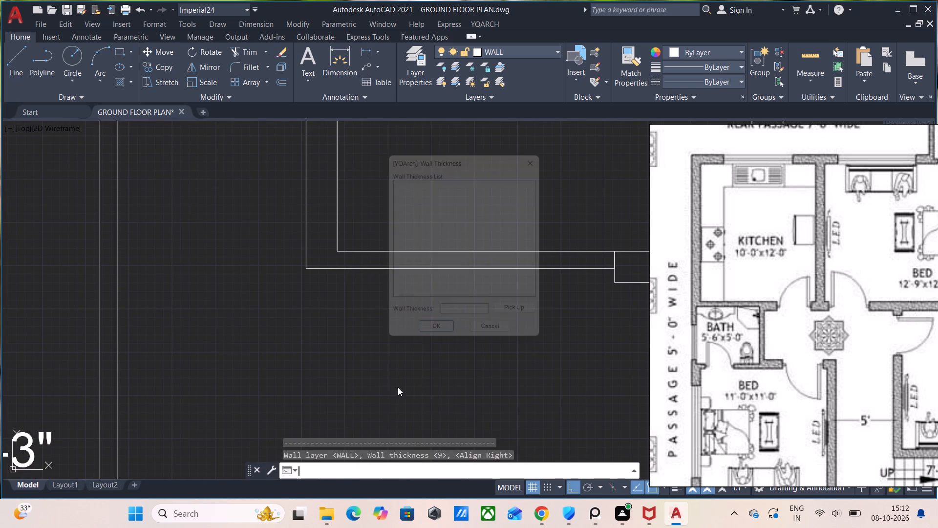
{"action": "left_click", "coordinate": [468, 322]}
{"action": "key", "text": "BackSpace"}
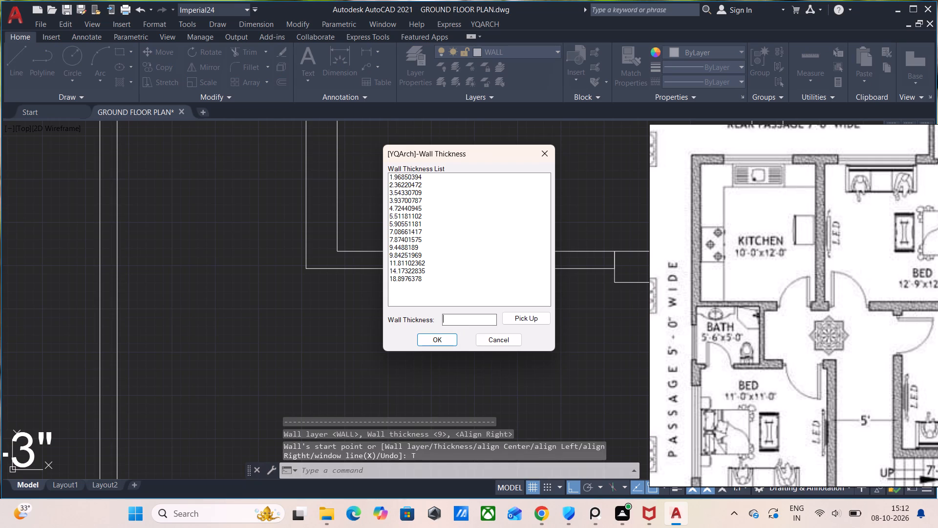
{"action": "key", "text": "5"}
{"action": "key", "text": "Return"}
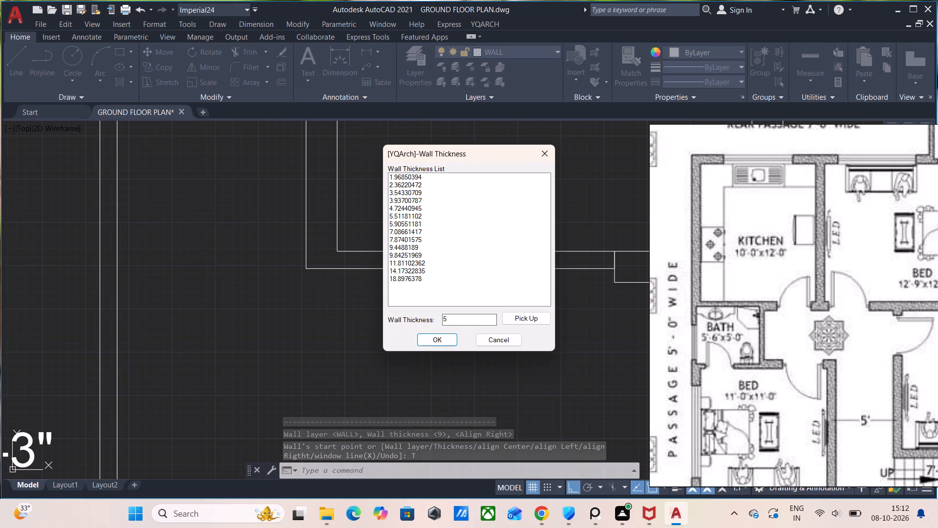
{"action": "left_click", "coordinate": [441, 338]}
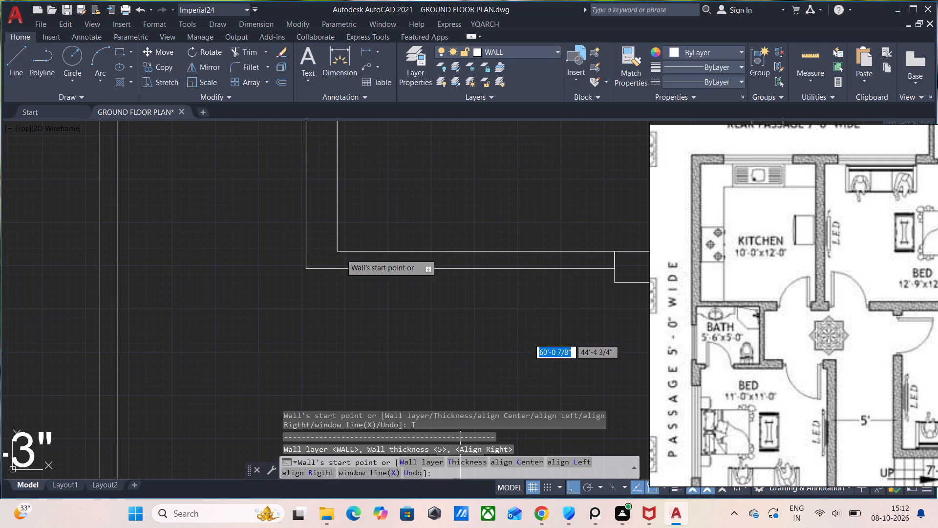
{"action": "left_click", "coordinate": [305, 270]}
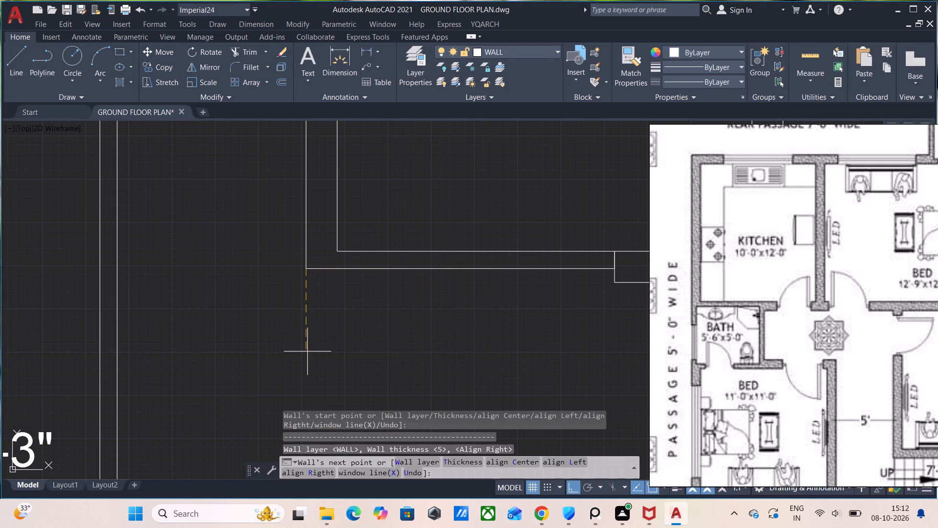
{"action": "scroll", "coordinate": [310, 352], "scroll_direction": "down", "scroll_amount": 2}
{"action": "middle_click_drag", "start_coordinate": [318, 374], "coordinate": [325, 309]}
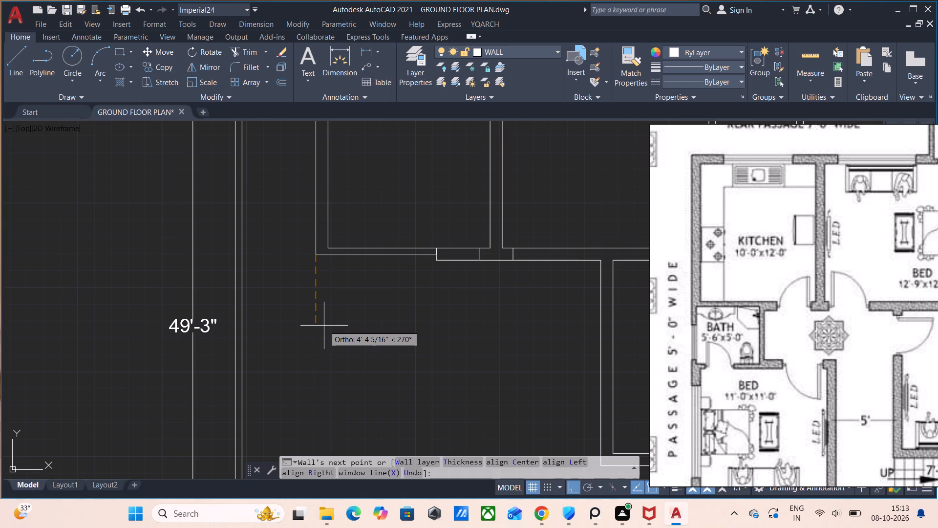
{"action": "type", "text": "5'"}
{"action": "key", "text": "Return"}
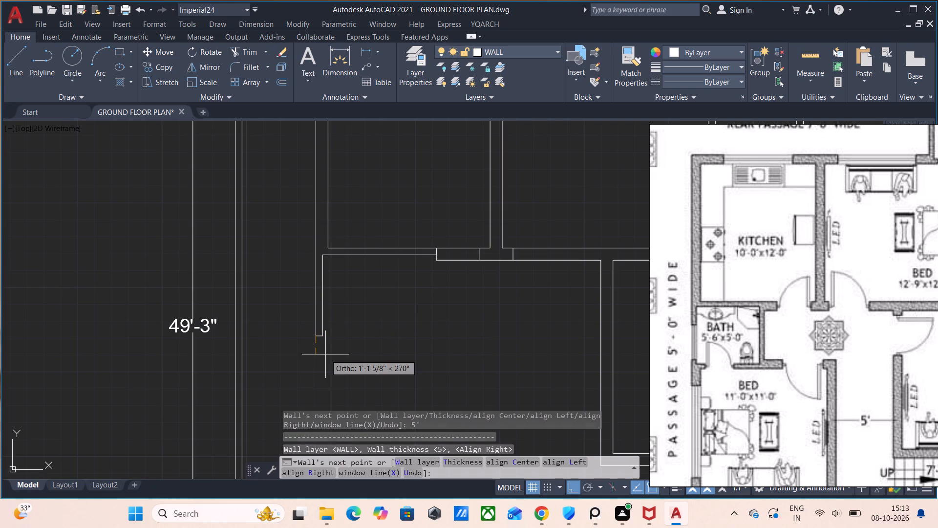
{"action": "type", "text": "5\""}
{"action": "key", "text": "Return"}
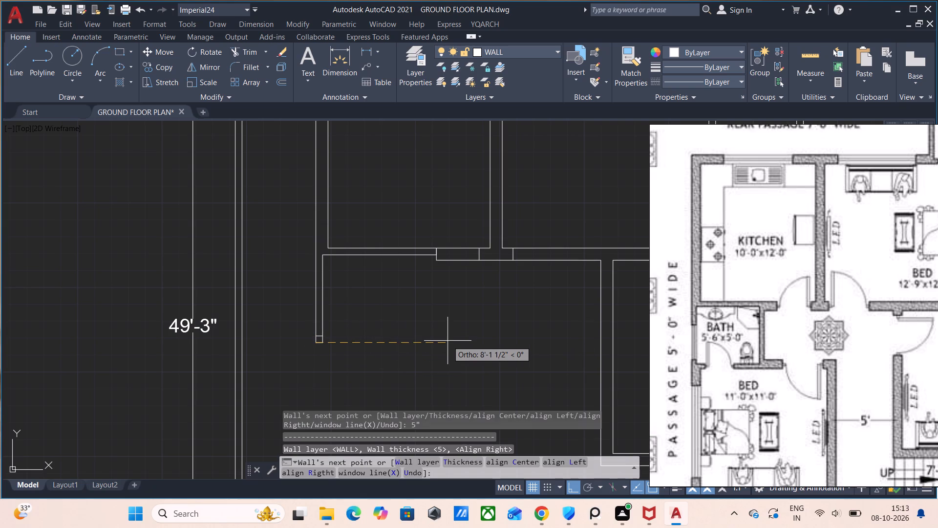
Continue the bath wall 5'6" plus 5" along the bottom, and up the right side to meet the kitchen's lower wall perpendicularly.
{"action": "type", "text": "5'6\""}
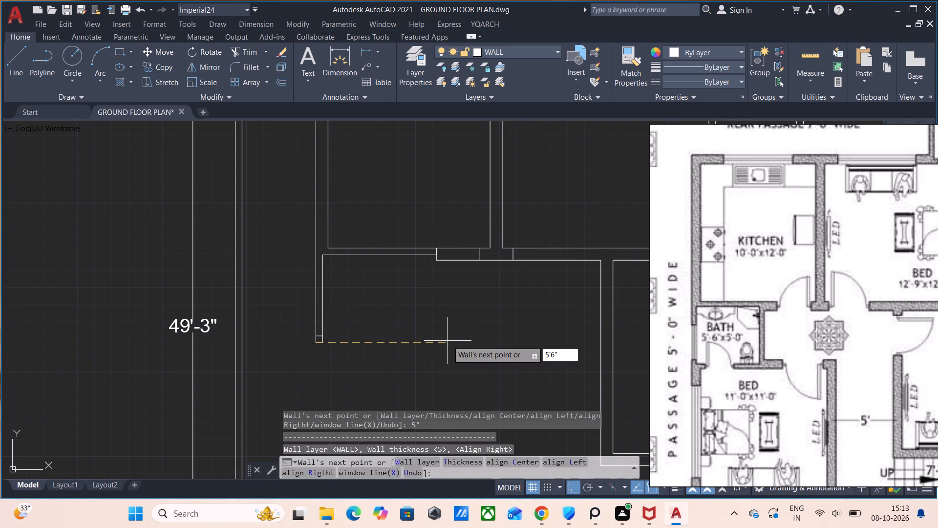
{"action": "key", "text": "Return"}
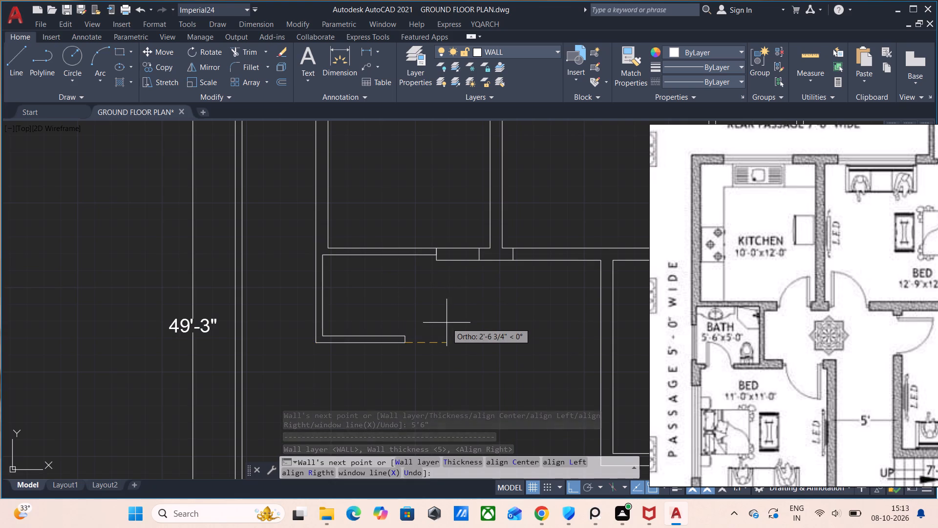
{"action": "type", "text": "5\""}
{"action": "key", "text": "Return"}
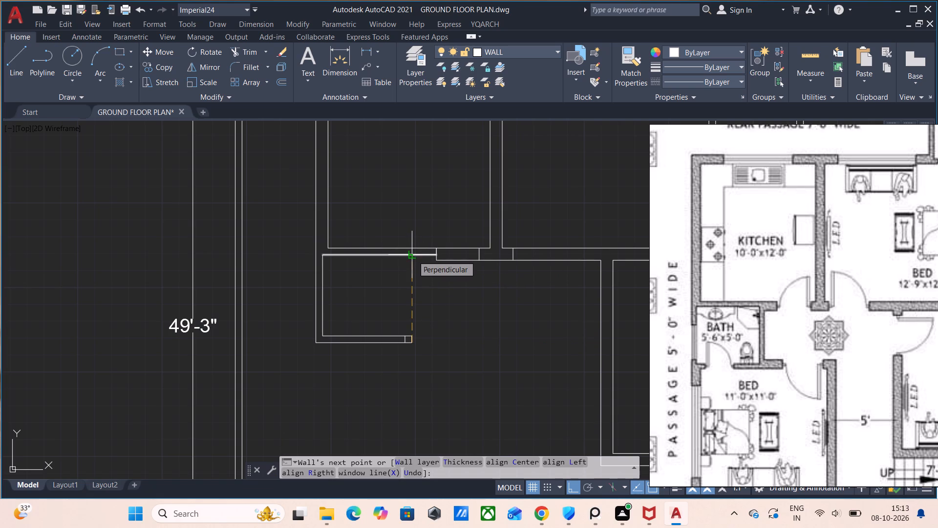
{"action": "left_click", "coordinate": [413, 256]}
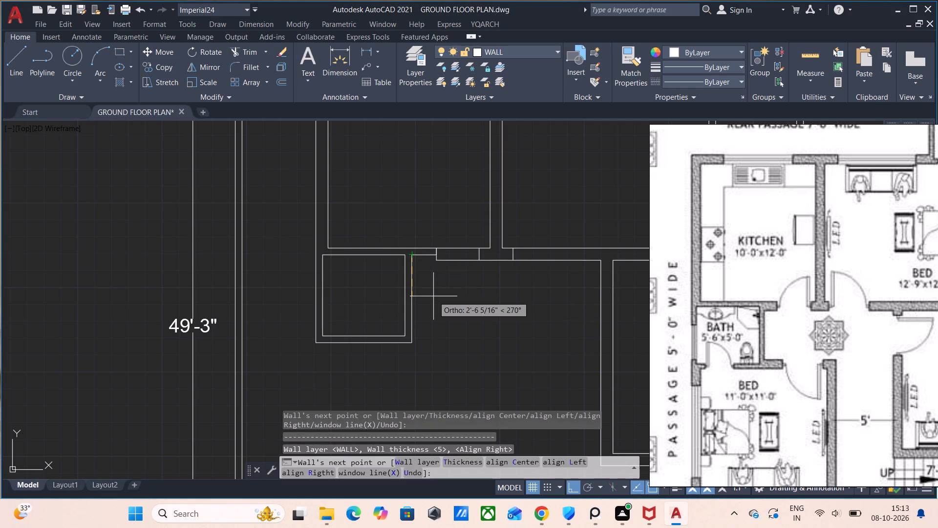
{"action": "key", "text": "Escape"}
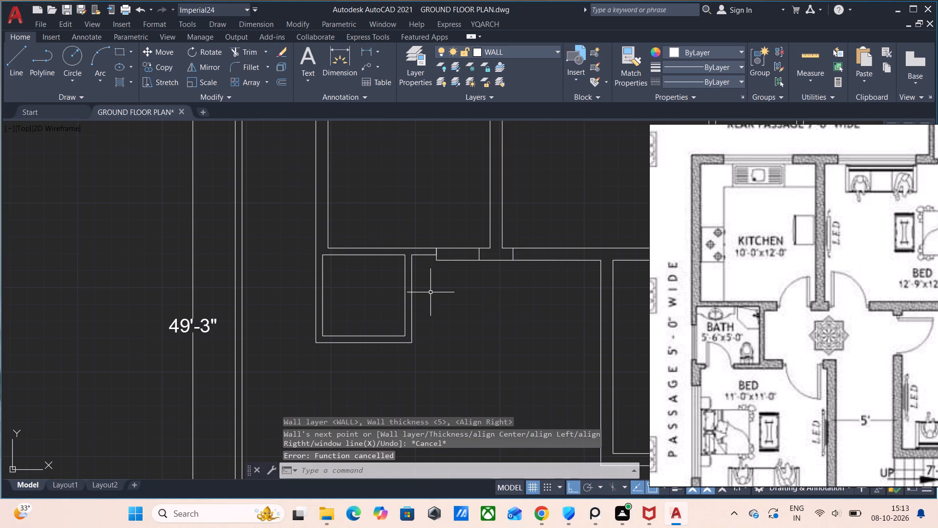
Draw a line from the lower end of the kitchen door jamb across to the outer face of the bath's right wall.
{"action": "scroll", "coordinate": [430, 277], "scroll_direction": "up", "scroll_amount": 1}
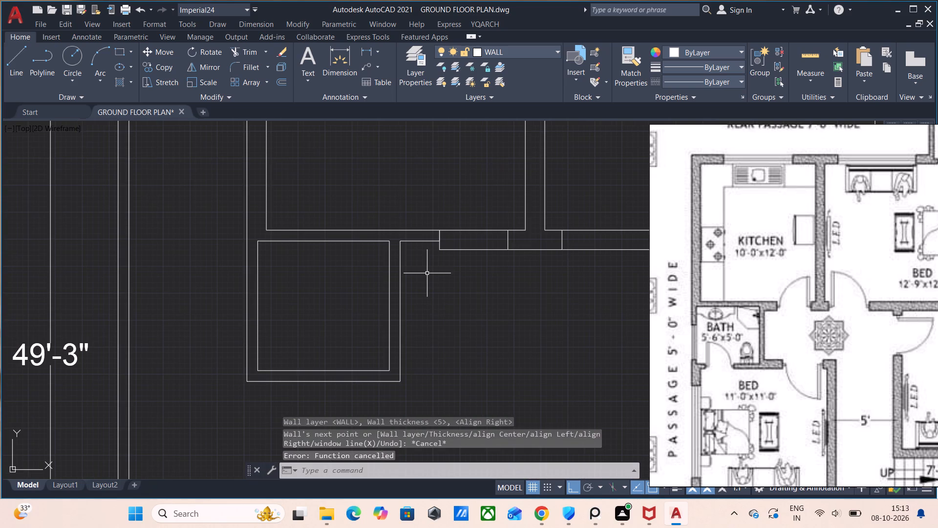
{"action": "key", "text": "l"}
{"action": "key", "text": "Return"}
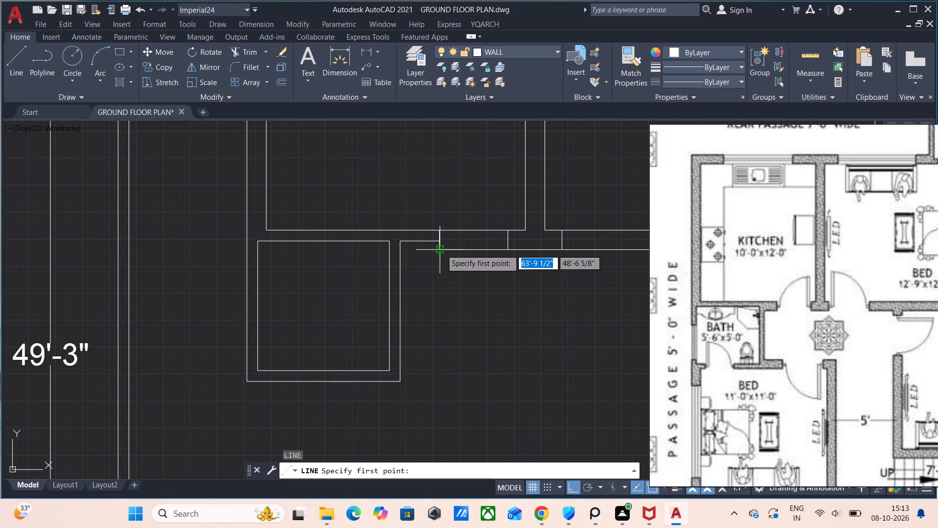
{"action": "left_click", "coordinate": [441, 249]}
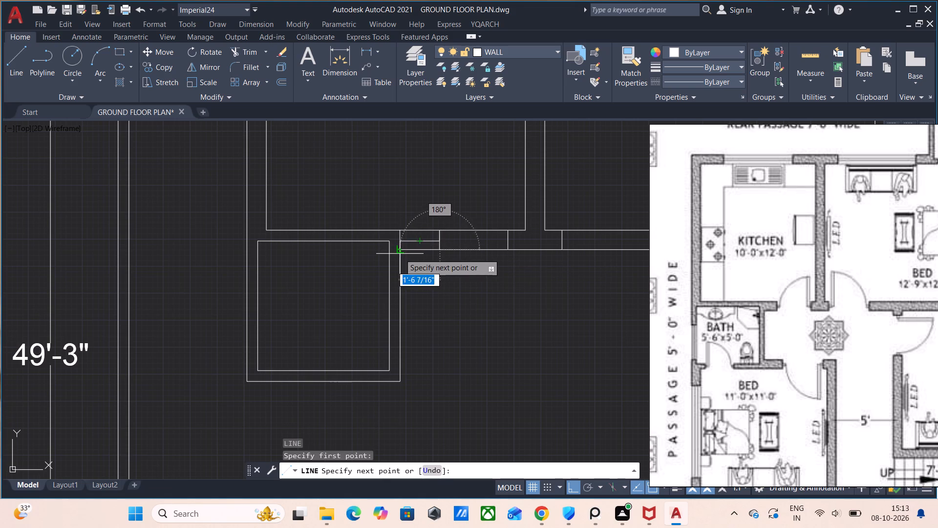
{"action": "left_click", "coordinate": [398, 253]}
{"action": "key", "text": "Escape"}
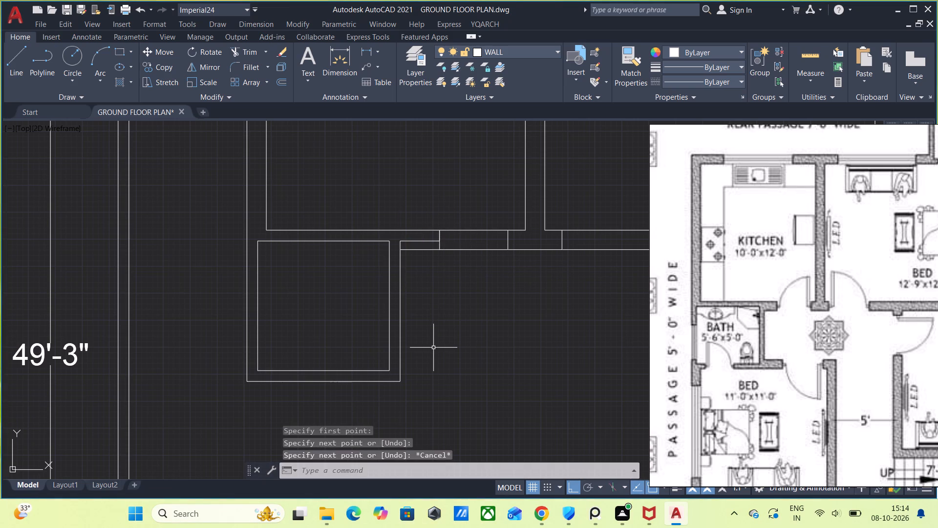
Draw a short horizontal wall with thickness 9 to the right of the bath, aligned with the bath's bottom outer face.
{"action": "type", "text": "WW"}
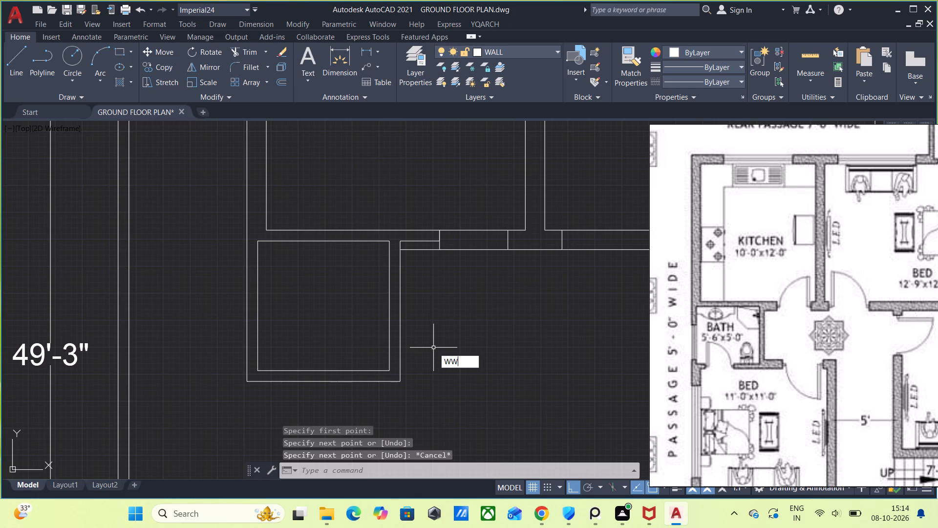
{"action": "key", "text": "Return"}
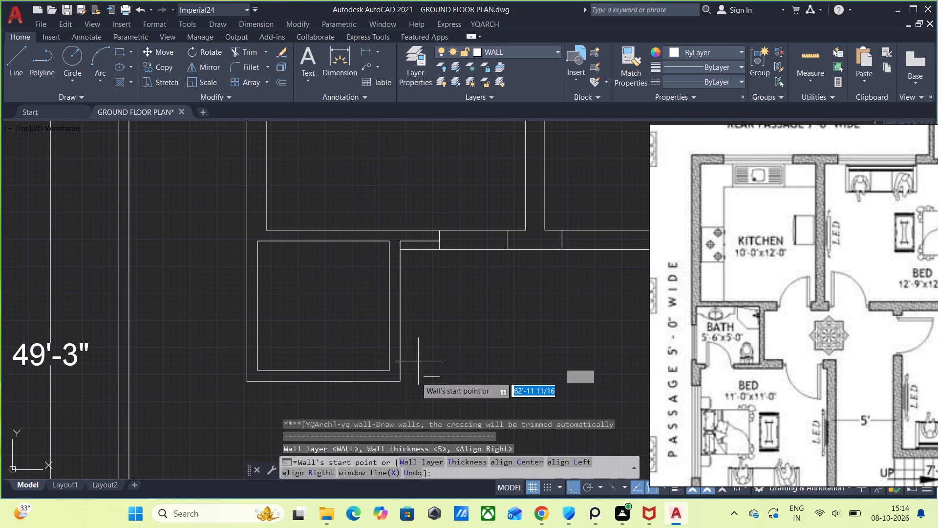
{"action": "left_click", "coordinate": [460, 462]}
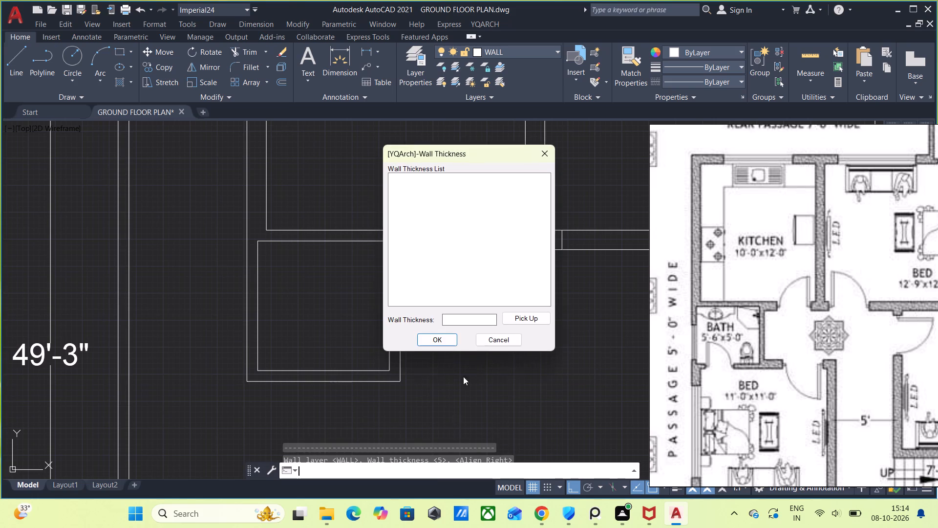
{"action": "left_click", "coordinate": [466, 316]}
{"action": "key", "text": "BackSpace"}
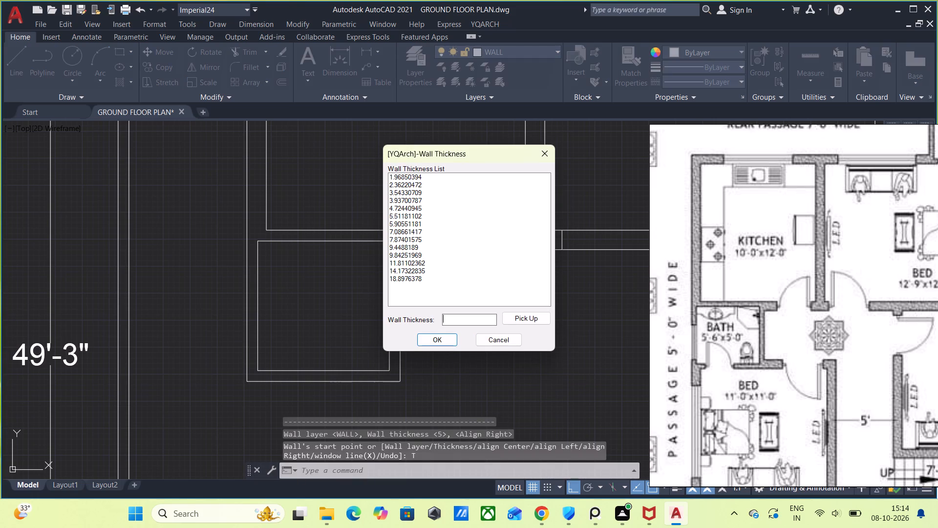
{"action": "key", "text": "9"}
{"action": "key", "text": "Return"}
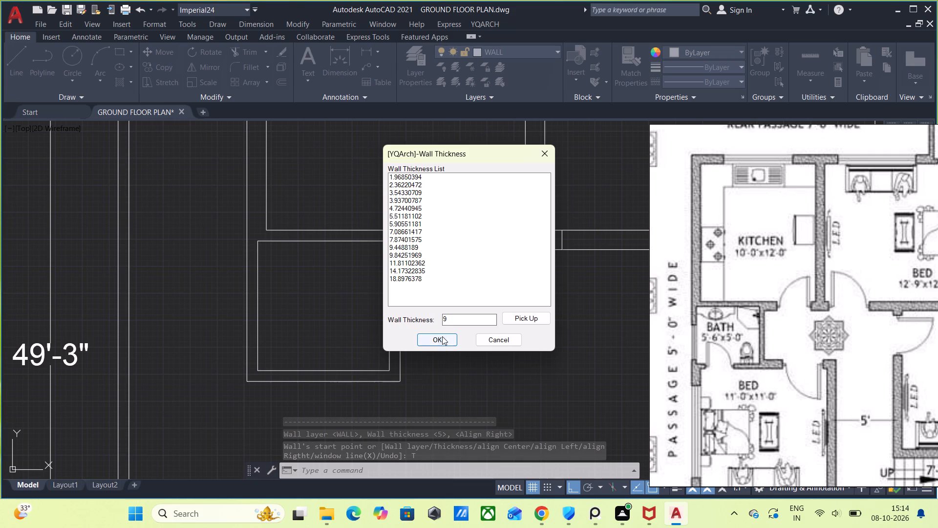
{"action": "left_click", "coordinate": [442, 336]}
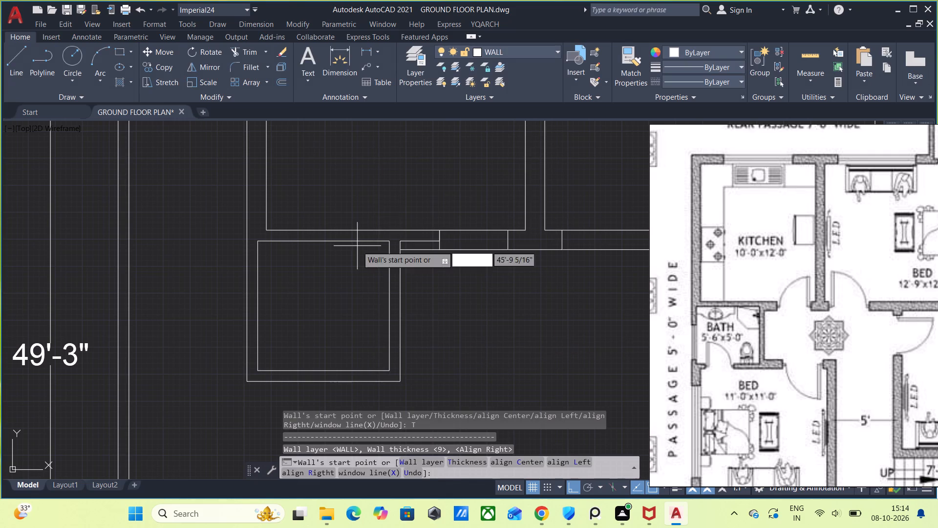
{"action": "left_click", "coordinate": [398, 384]}
{"action": "left_click", "coordinate": [445, 387]}
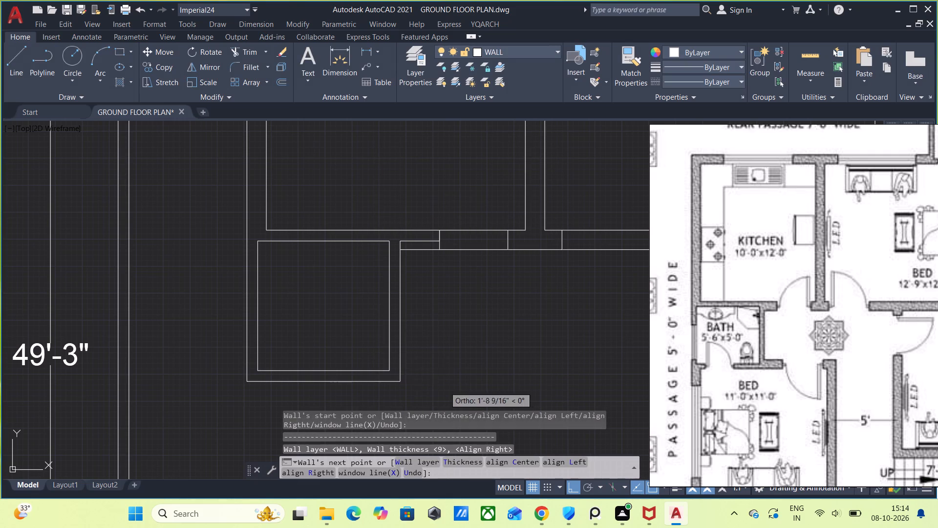
{"action": "key", "text": "ctrl+z"}
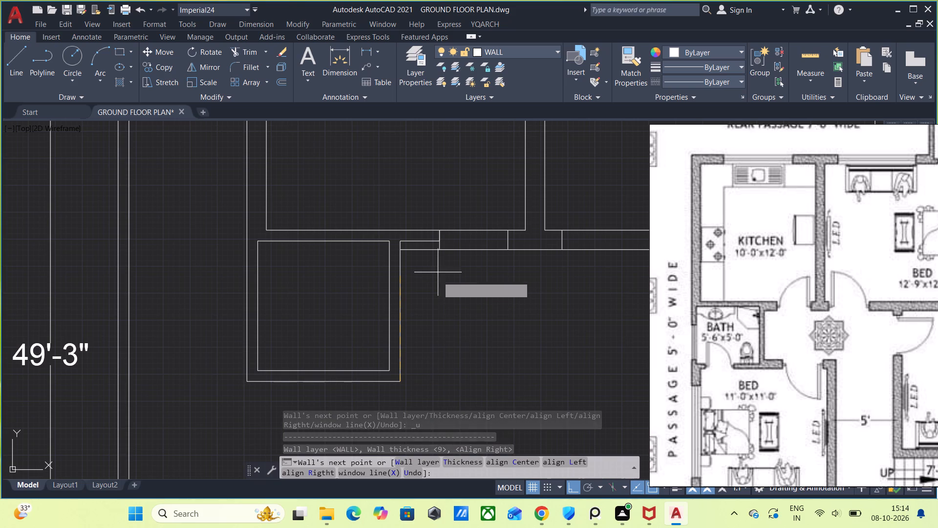
{"action": "left_click", "coordinate": [444, 387]}
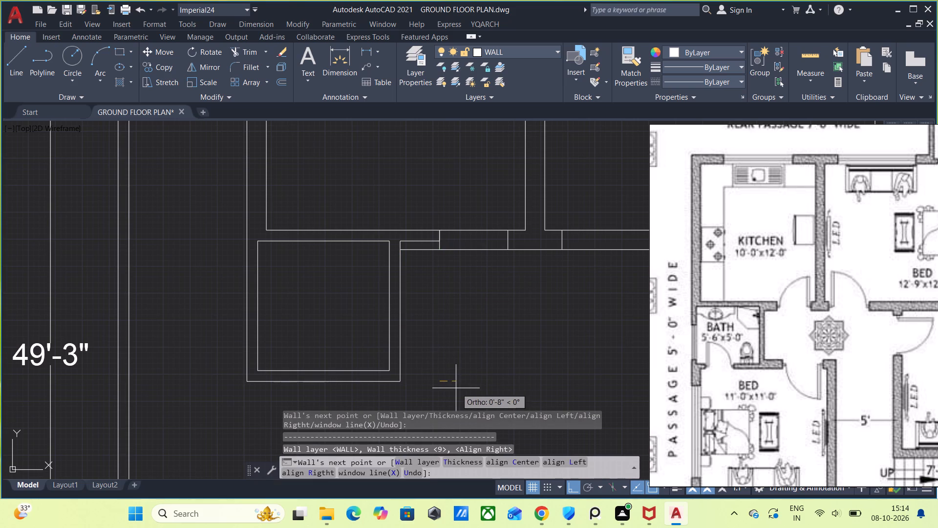
{"action": "key", "text": "ctrl+z"}
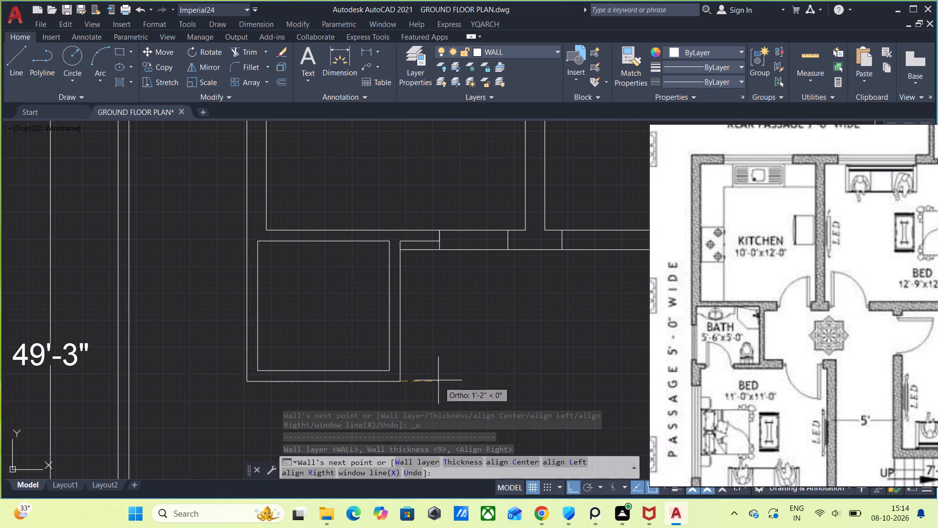
{"action": "left_click", "coordinate": [437, 382]}
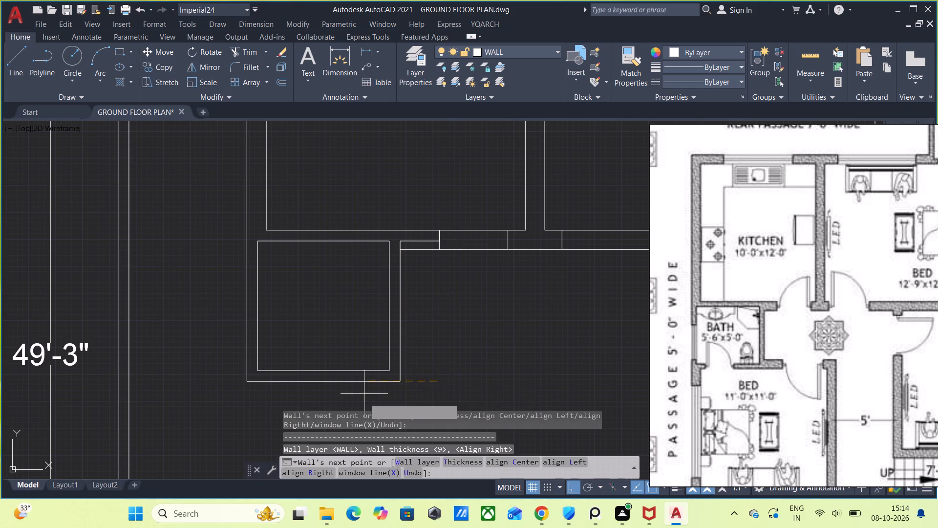
{"action": "left_click", "coordinate": [468, 376]}
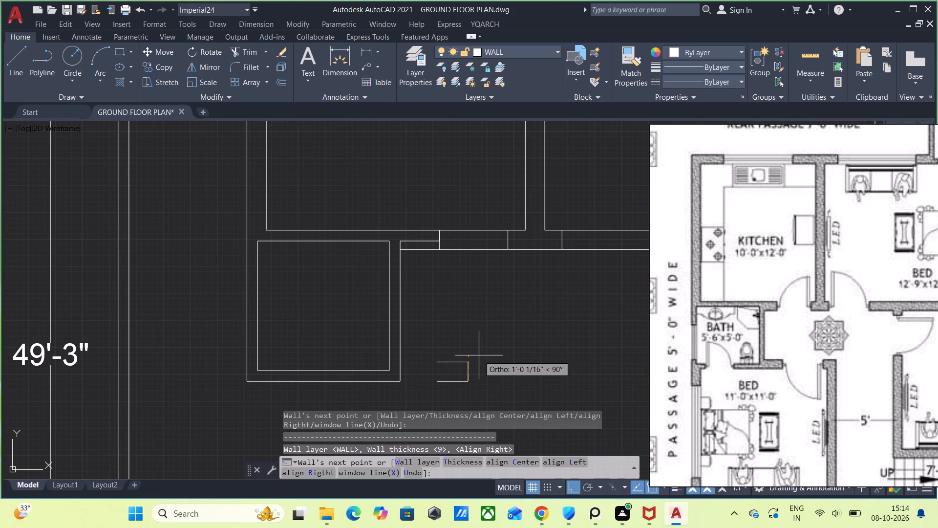
{"action": "key", "text": "Escape"}
{"action": "left_click", "coordinate": [491, 390]}
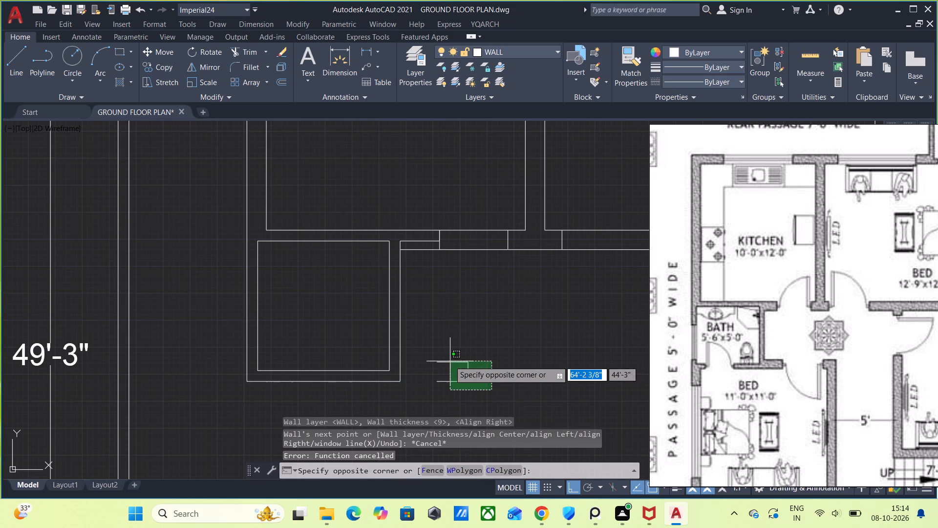
{"action": "left_click", "coordinate": [496, 376]}
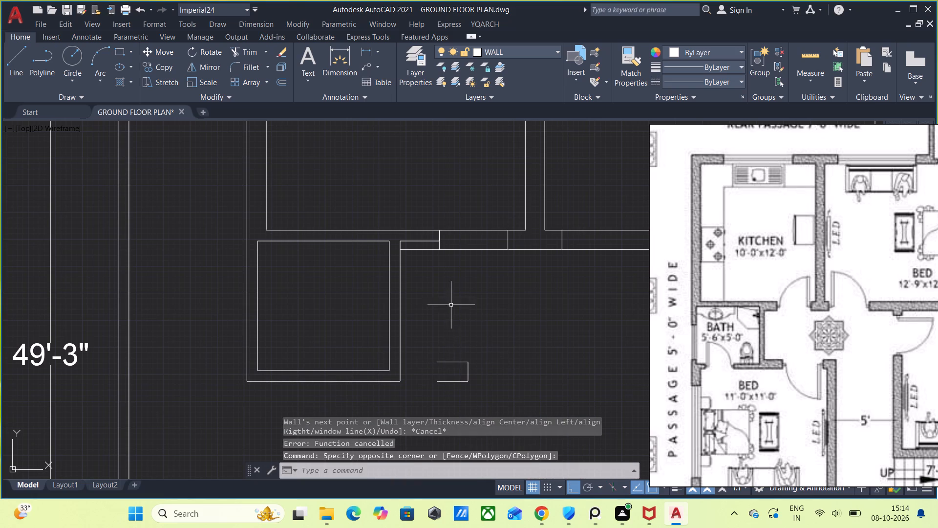
Extend both faces of the short wall left to the outer face of the bath's right wall.
{"action": "type", "text": "EX"}
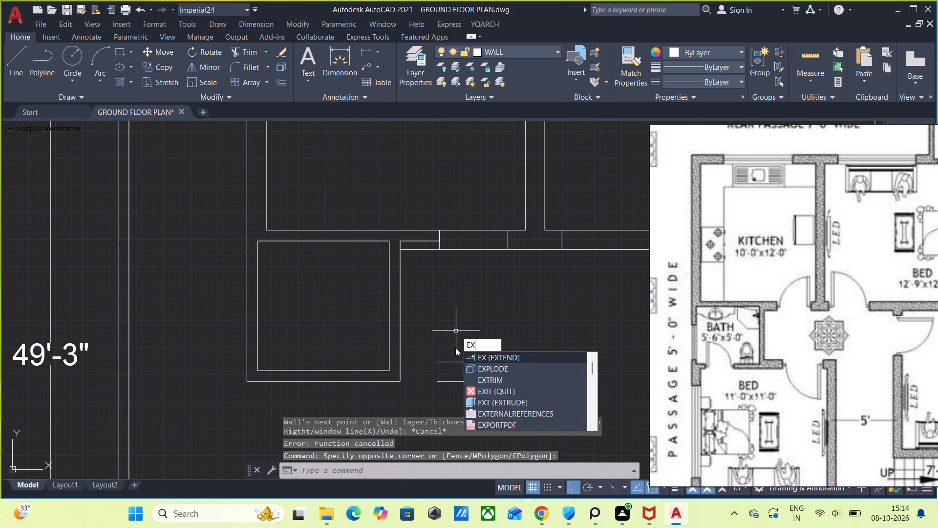
{"action": "key", "text": "Return"}
{"action": "left_click", "coordinate": [449, 362]}
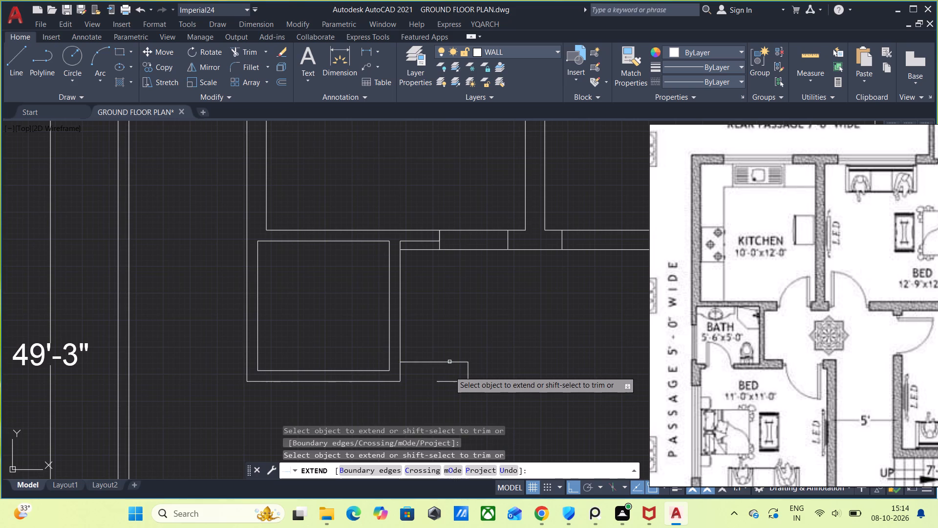
{"action": "left_click", "coordinate": [448, 381]}
{"action": "key", "text": "Escape"}
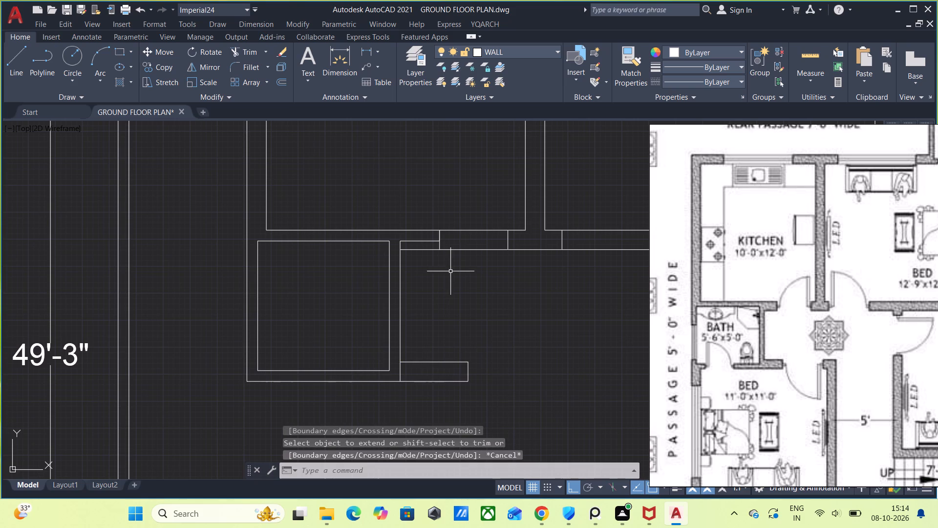
Trim the extra lines between the bath's upper right corner and kitchen door jamb, and the bath wall face crossing the short wall.
{"action": "key", "text": "t"}
{"action": "key", "text": "r"}
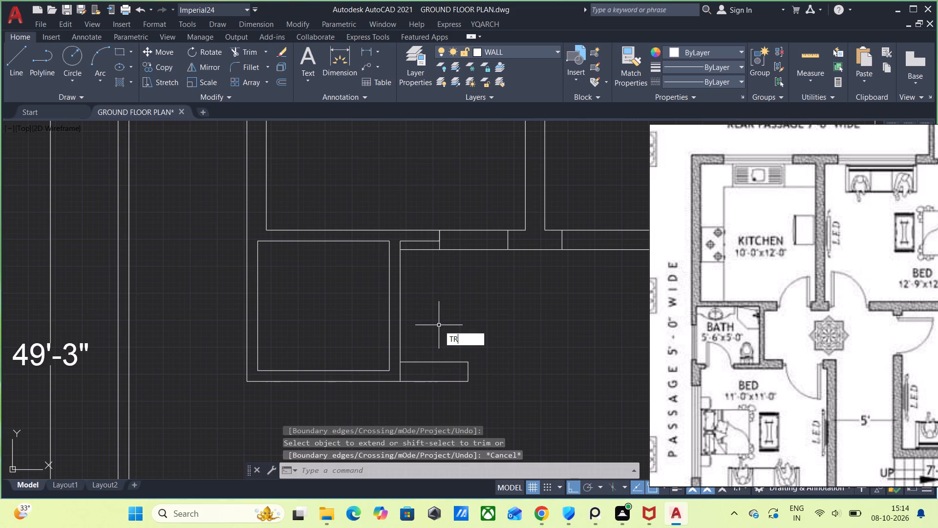
{"action": "key", "text": "Return"}
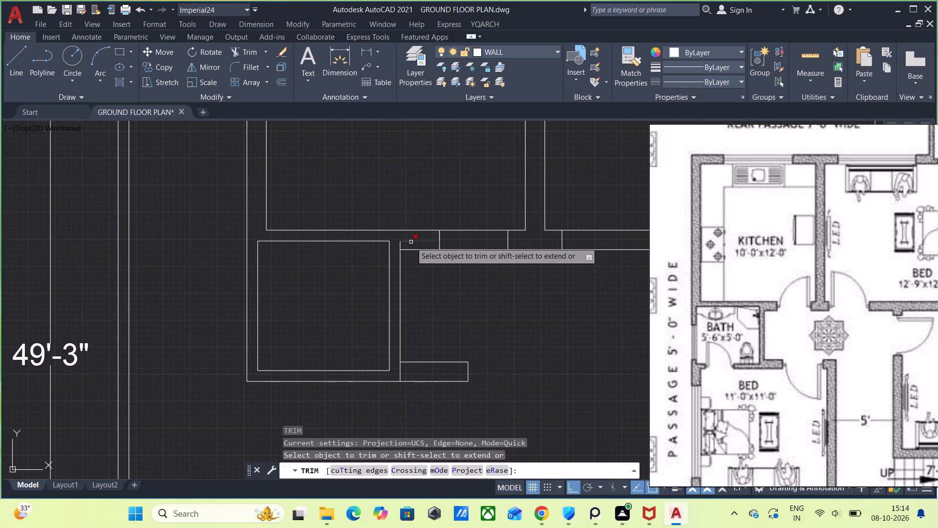
{"action": "left_click", "coordinate": [411, 242]}
{"action": "left_click", "coordinate": [399, 247]}
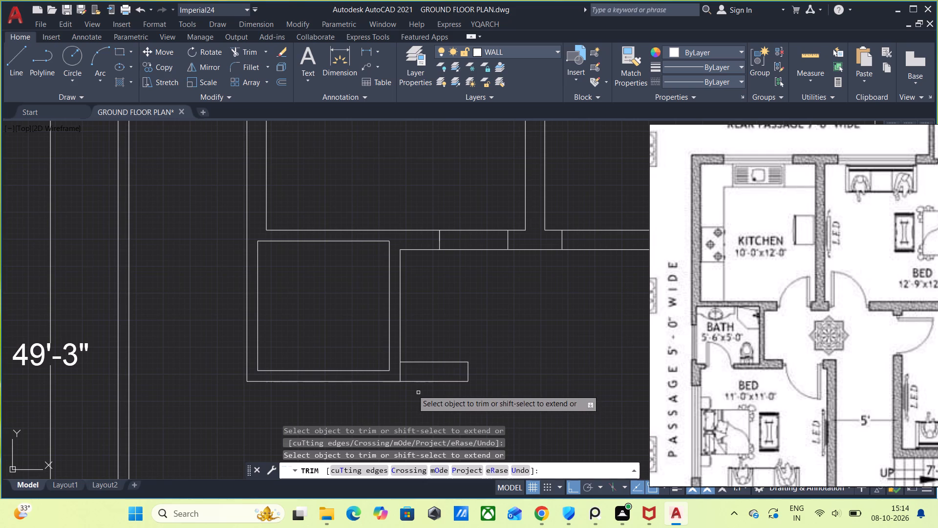
{"action": "left_click", "coordinate": [400, 373]}
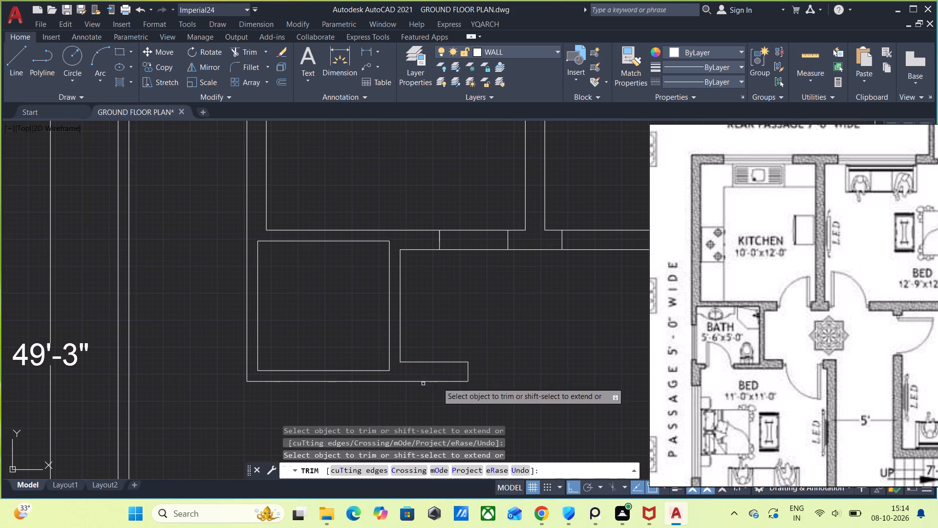
{"action": "key", "text": "Escape"}
Trim both faces of the kitchen's lower wall between the door jambs to open the doorway.
{"action": "scroll", "coordinate": [523, 356], "scroll_direction": "down", "scroll_amount": 2}
{"action": "middle_click_drag", "start_coordinate": [513, 361], "coordinate": [452, 377]}
{"action": "scroll", "coordinate": [456, 331], "scroll_direction": "up", "scroll_amount": 2}
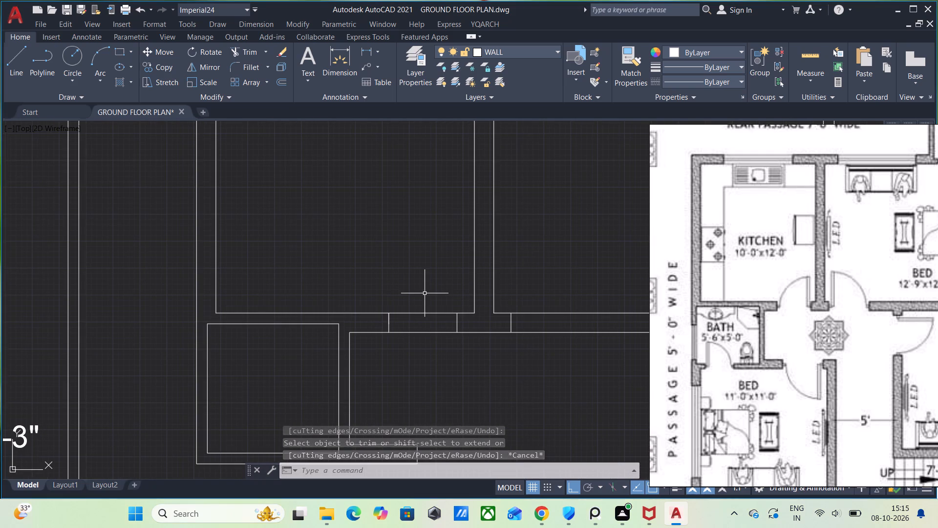
{"action": "scroll", "coordinate": [425, 293], "scroll_direction": "down", "scroll_amount": 1}
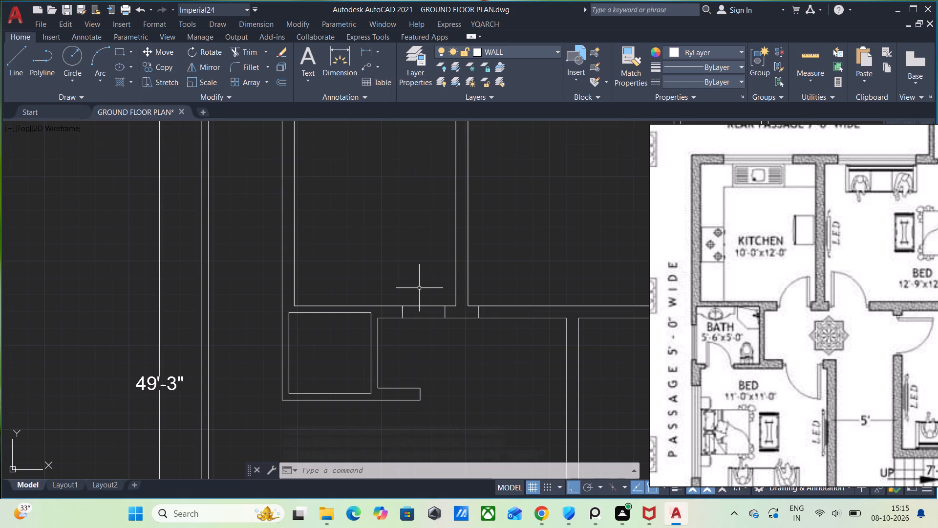
{"action": "type", "text": "TR"}
{"action": "key", "text": "Return"}
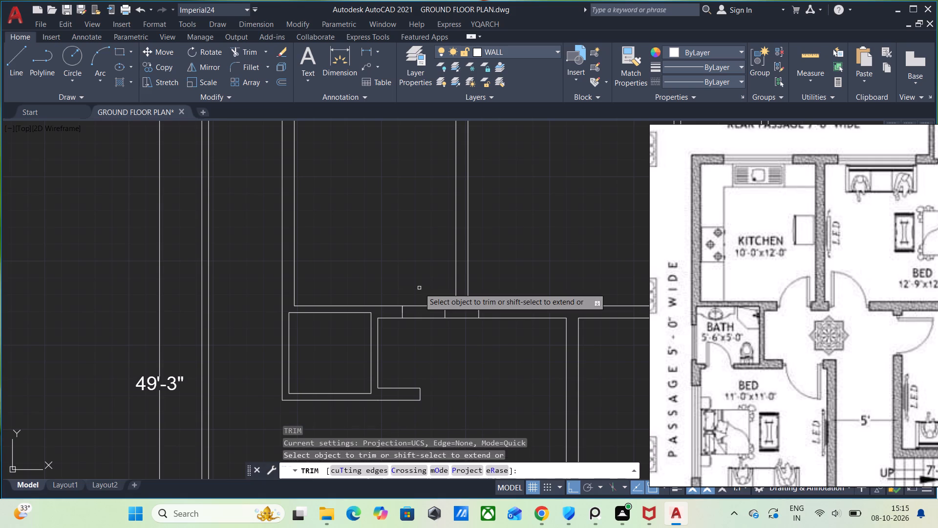
{"action": "left_click_drag", "start_coordinate": [419, 288], "coordinate": [424, 331]}
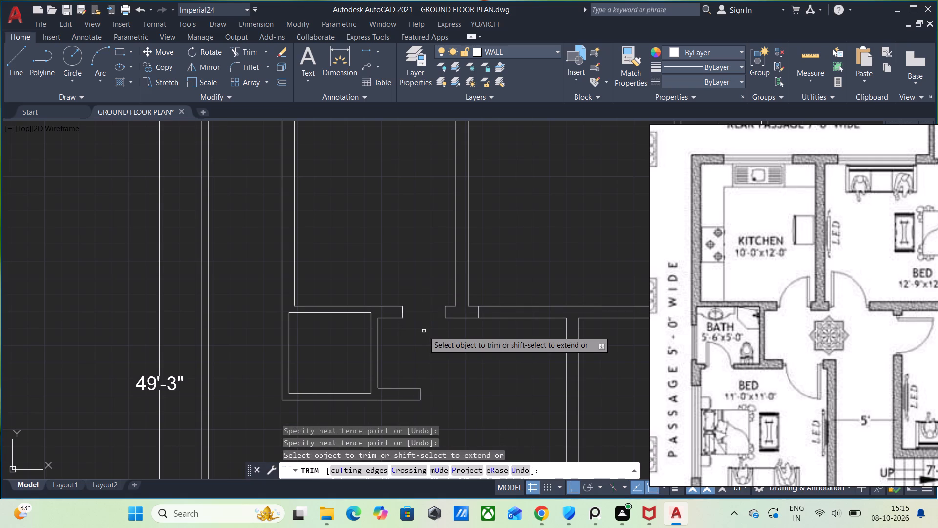
{"action": "key", "text": "Escape"}
Save the drawing.
{"action": "middle_click_drag", "start_coordinate": [454, 395], "coordinate": [447, 383]}
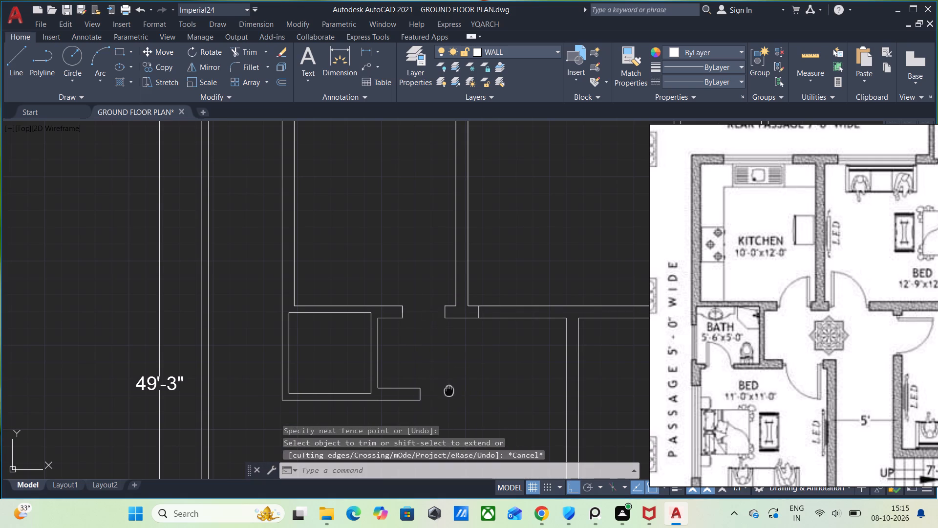
{"action": "middle_click_drag", "start_coordinate": [447, 383], "coordinate": [444, 363]}
{"action": "scroll", "coordinate": [450, 368], "scroll_direction": "up", "scroll_amount": 1}
{"action": "key", "text": "ctrl+s"}
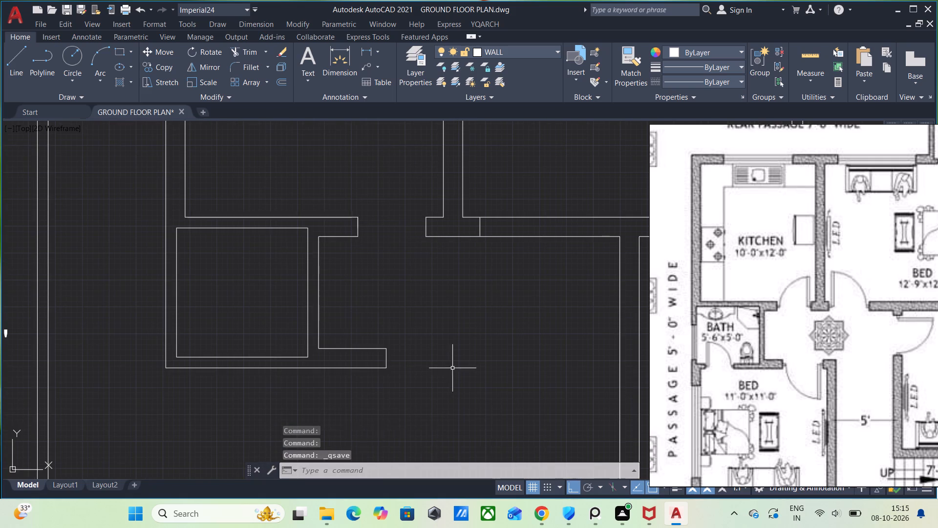
Examine the area below the bath in the drawing and the matching bedroom and passage layout in the reference plan.
{"action": "scroll", "coordinate": [456, 368], "scroll_direction": "down", "scroll_amount": 1}
{"action": "middle_click_drag", "start_coordinate": [458, 377], "coordinate": [442, 341]}
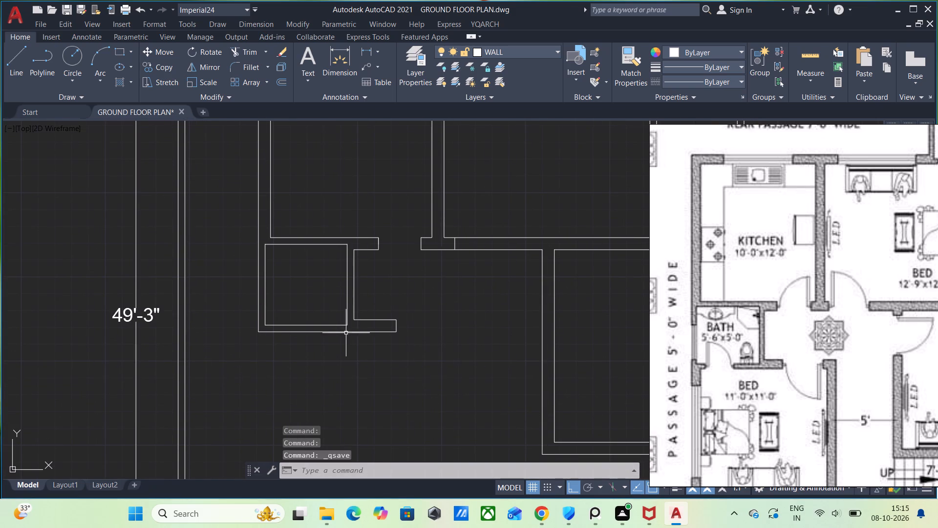
{"action": "scroll", "coordinate": [411, 319], "scroll_direction": "down", "scroll_amount": 1}
{"action": "middle_click_drag", "start_coordinate": [413, 354], "coordinate": [405, 318]}
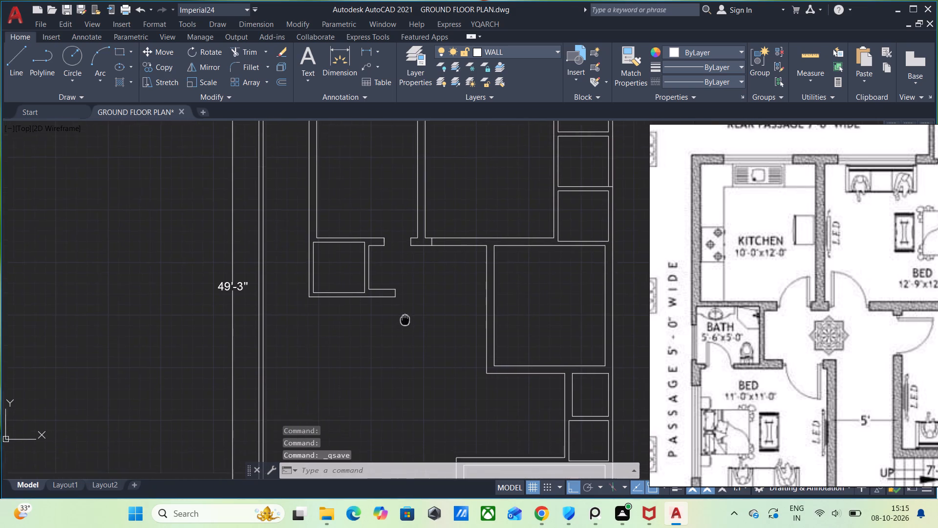
{"action": "middle_click_drag", "start_coordinate": [405, 318], "coordinate": [404, 305]}
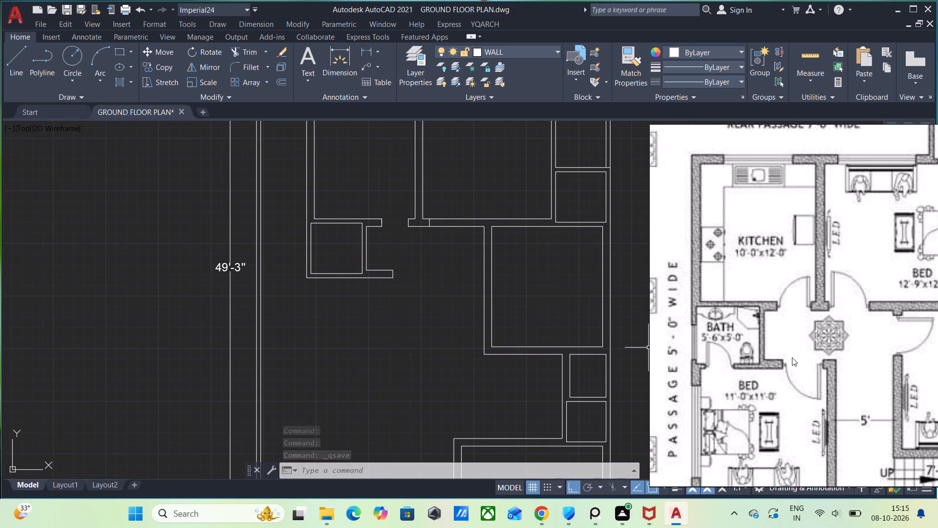
{"action": "scroll", "coordinate": [792, 357], "scroll_direction": "down", "scroll_amount": 2}
{"action": "middle_click_drag", "start_coordinate": [791, 375], "coordinate": [763, 325]}
{"action": "scroll", "coordinate": [414, 287], "scroll_direction": "up", "scroll_amount": 1}
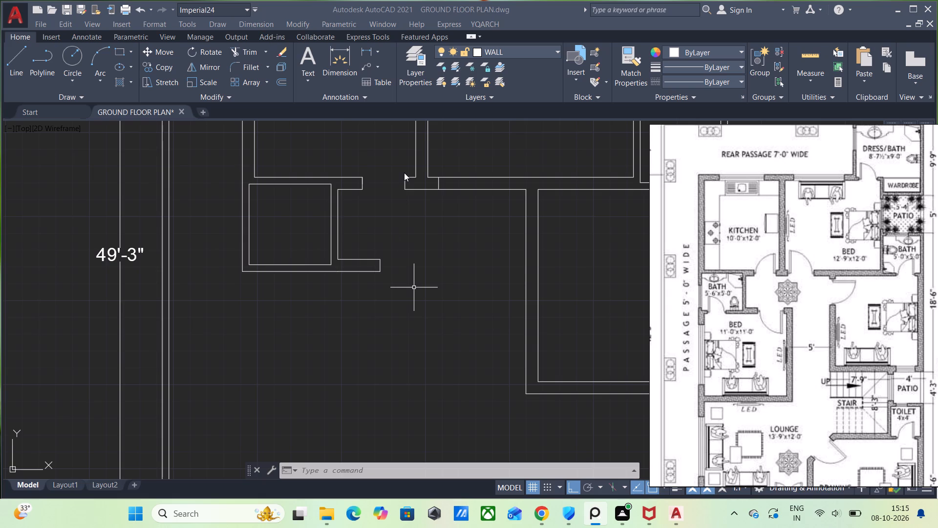
{"action": "scroll", "coordinate": [408, 202], "scroll_direction": "up", "scroll_amount": 1}
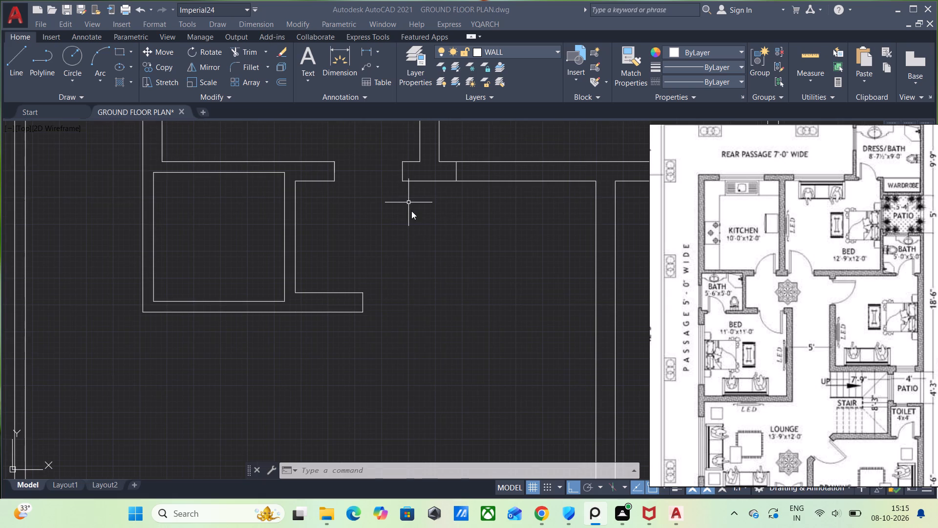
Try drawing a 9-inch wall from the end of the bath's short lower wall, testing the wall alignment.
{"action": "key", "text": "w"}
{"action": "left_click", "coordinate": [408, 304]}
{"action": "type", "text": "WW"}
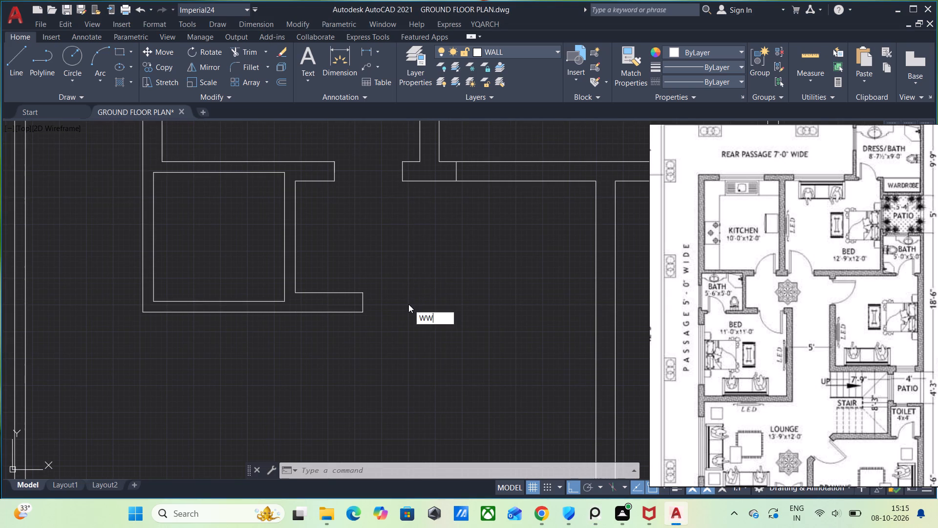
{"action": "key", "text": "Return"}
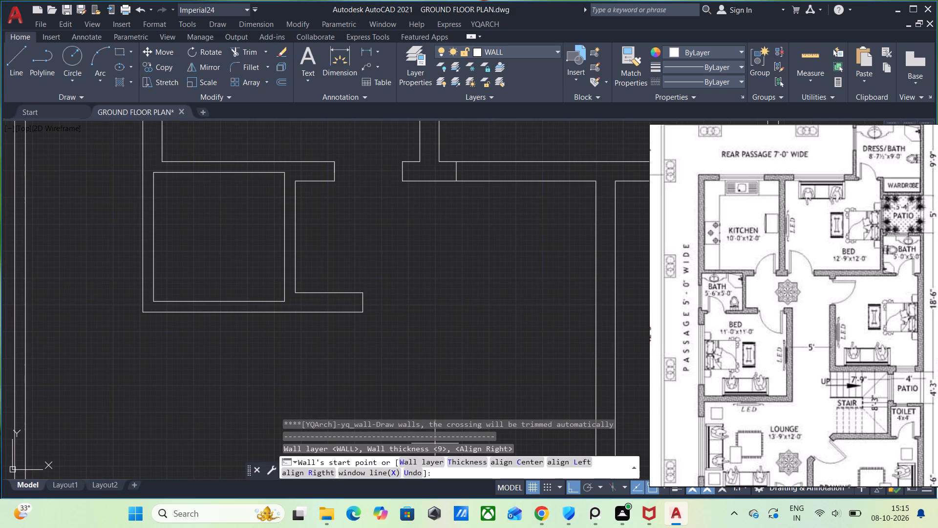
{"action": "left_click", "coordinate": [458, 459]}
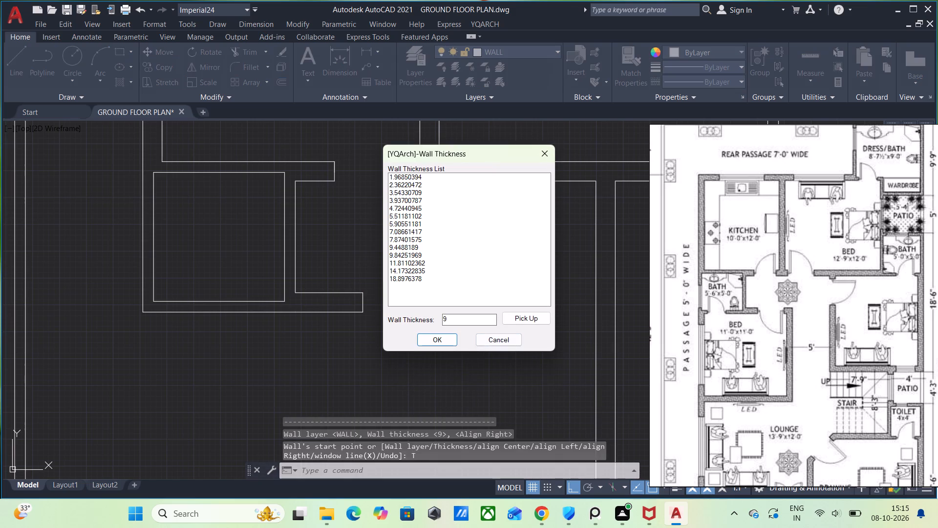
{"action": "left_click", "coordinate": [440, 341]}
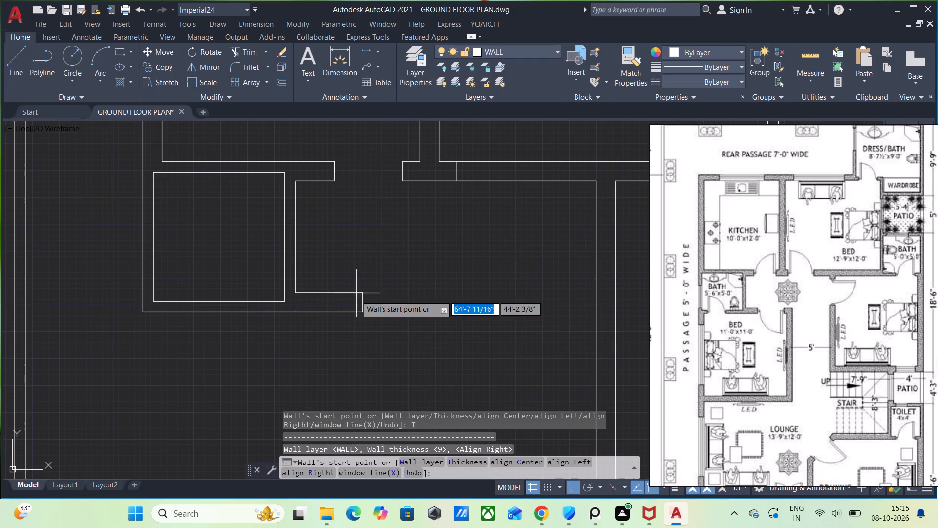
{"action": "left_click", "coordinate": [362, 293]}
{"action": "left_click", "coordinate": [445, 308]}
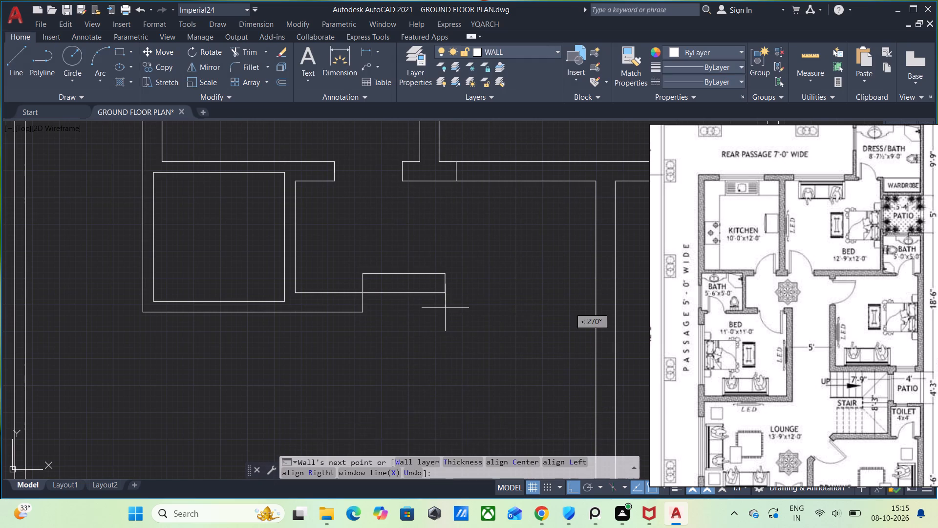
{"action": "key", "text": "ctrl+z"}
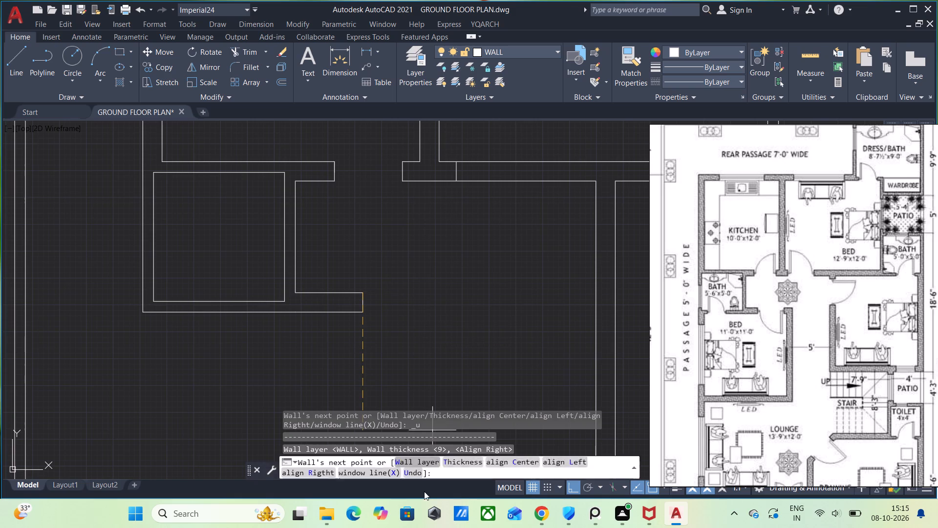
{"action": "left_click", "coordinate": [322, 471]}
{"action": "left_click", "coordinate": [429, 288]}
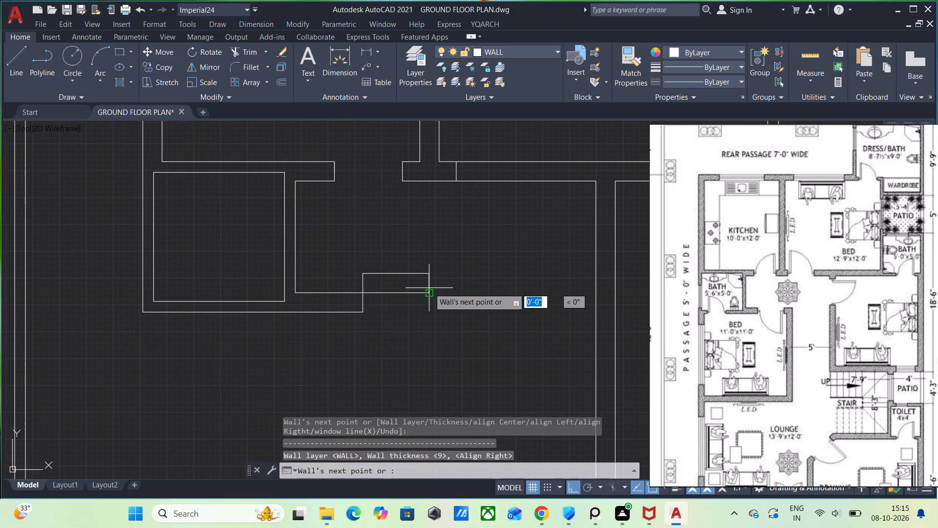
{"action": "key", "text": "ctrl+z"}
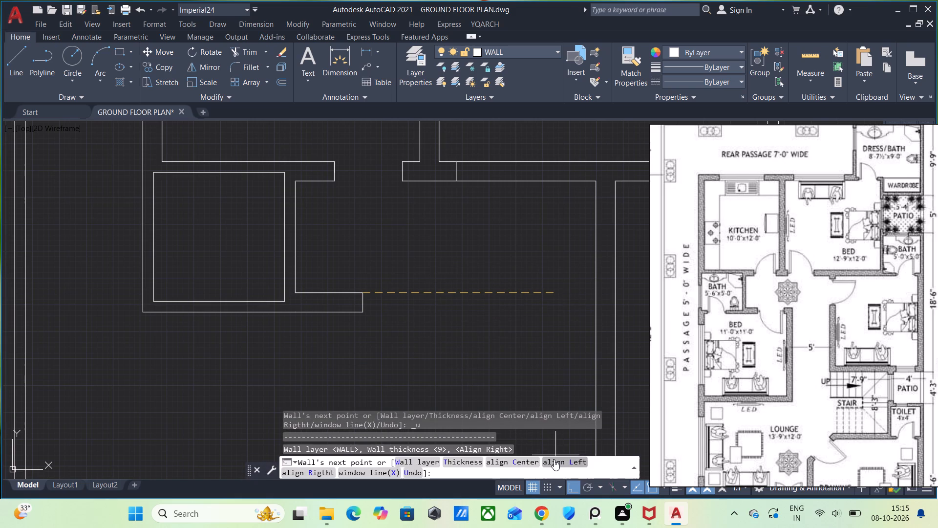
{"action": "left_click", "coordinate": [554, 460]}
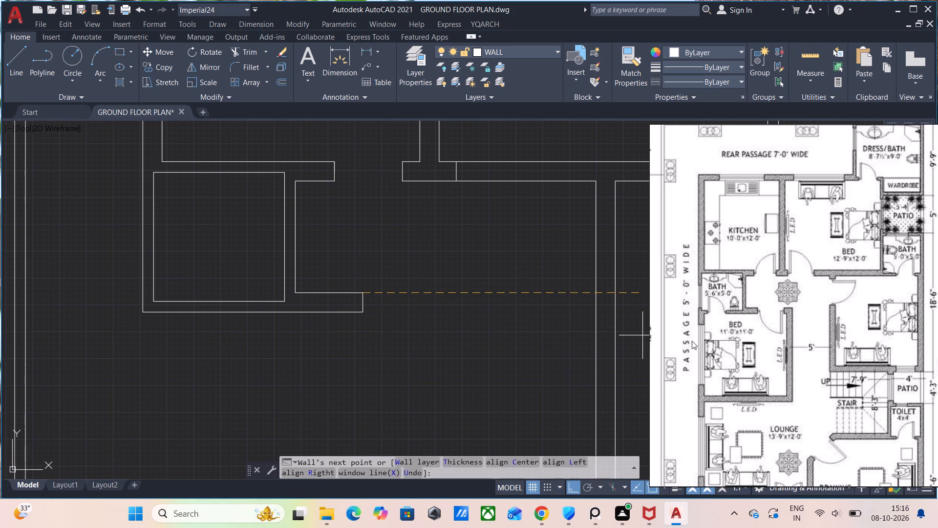
Mark a line on the reference plan from the kitchen–bedroom dividing wall's lower end down to the lower bedroom's passage wall.
{"action": "scroll", "coordinate": [750, 307], "scroll_direction": "up", "scroll_amount": 4}
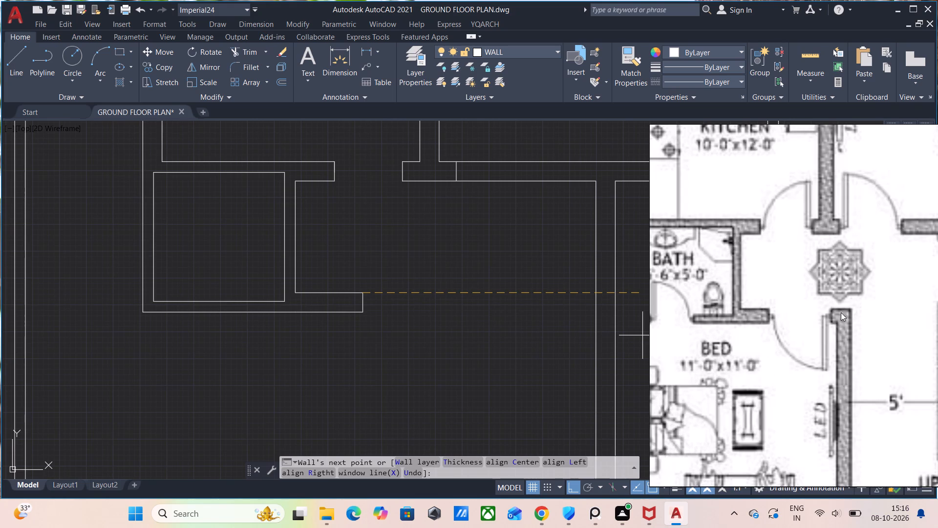
{"action": "right_click", "coordinate": [858, 319]}
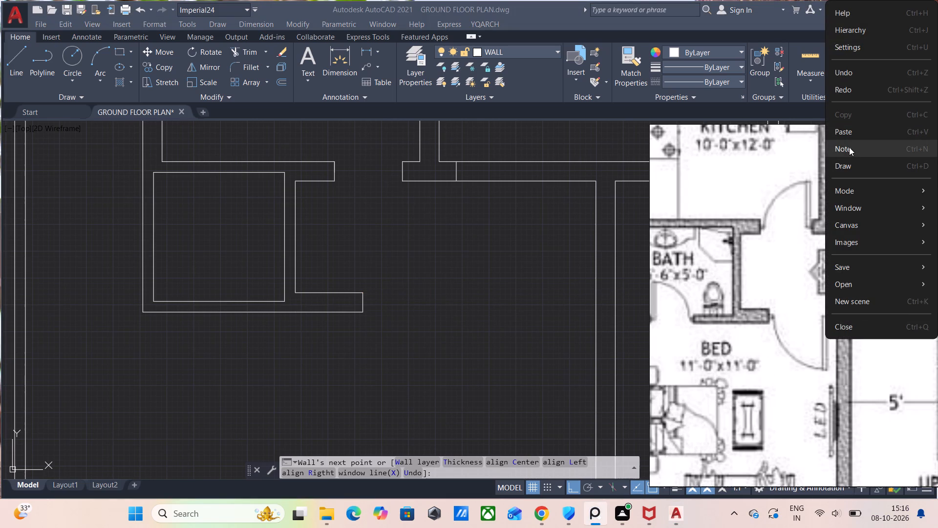
{"action": "left_click", "coordinate": [849, 165]}
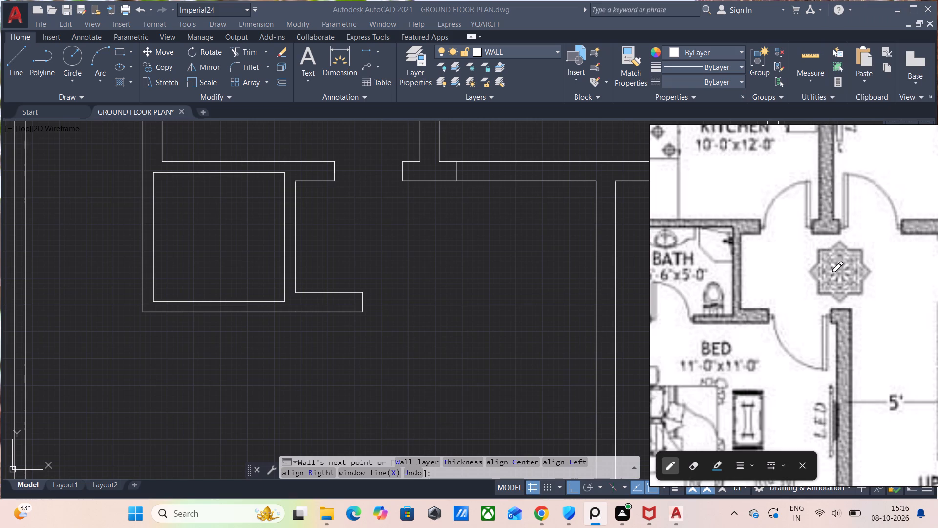
{"action": "left_click_drag", "start_coordinate": [835, 220], "coordinate": [840, 314]}
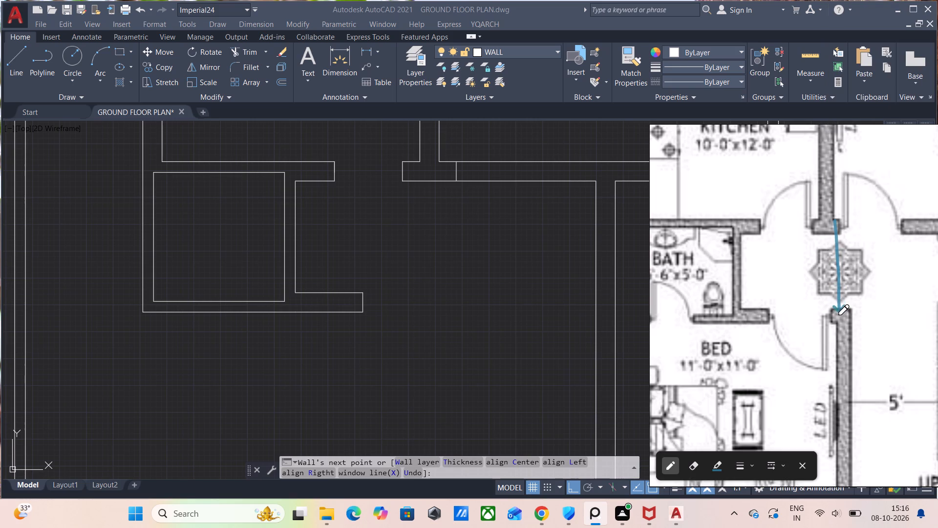
{"action": "left_click_drag", "start_coordinate": [840, 314], "coordinate": [839, 329]}
{"action": "key", "text": "Escape"}
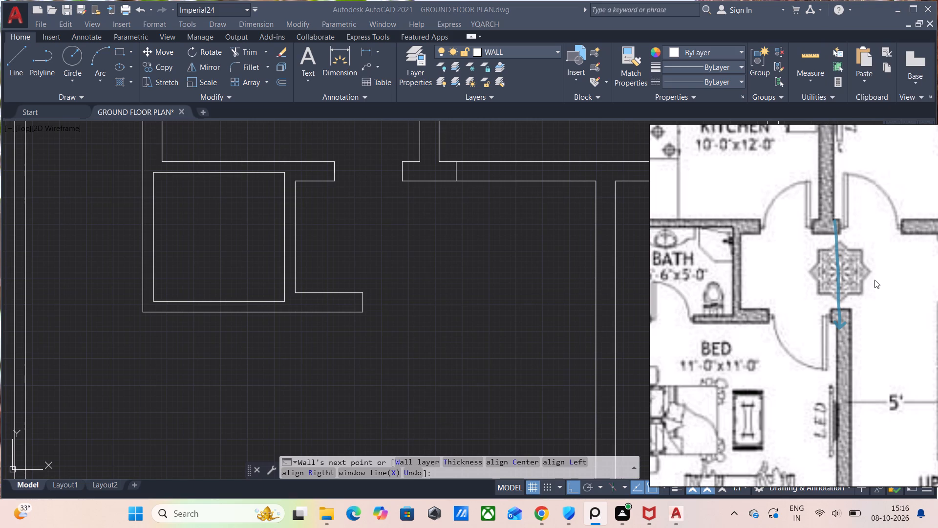
{"action": "scroll", "coordinate": [859, 338], "scroll_direction": "down", "scroll_amount": 3}
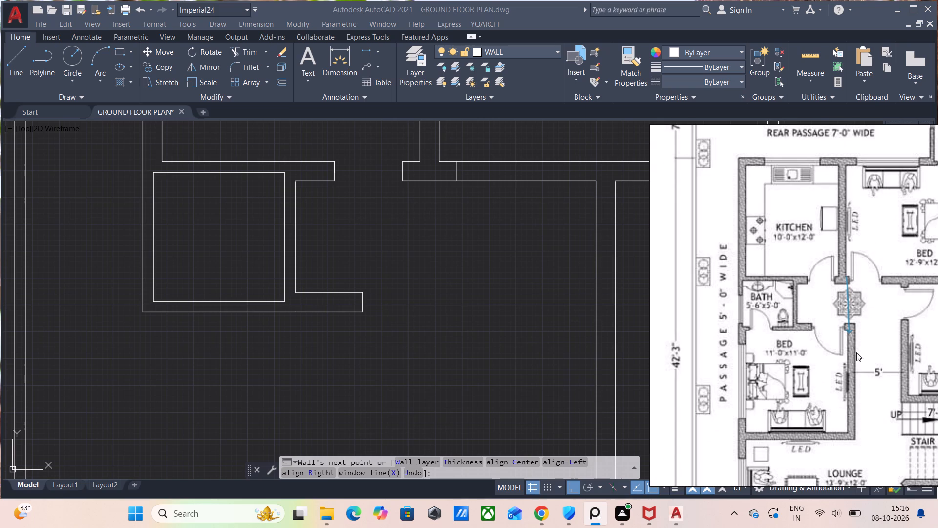
{"action": "middle_click_drag", "start_coordinate": [857, 416], "coordinate": [869, 384]}
{"action": "middle_click_drag", "start_coordinate": [315, 379], "coordinate": [402, 348]}
{"action": "middle_click_drag", "start_coordinate": [268, 358], "coordinate": [350, 316]}
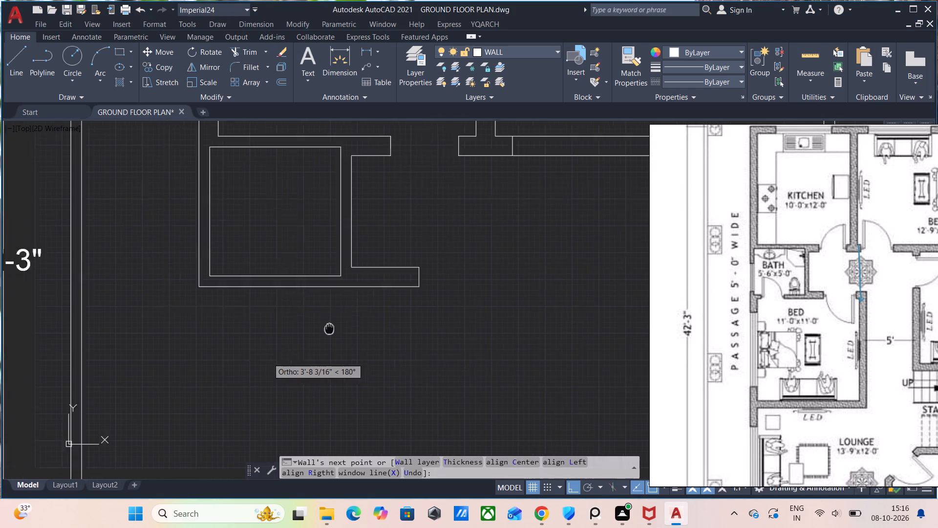
{"action": "middle_click_drag", "start_coordinate": [350, 316], "coordinate": [363, 306]}
{"action": "key", "text": "Escape"}
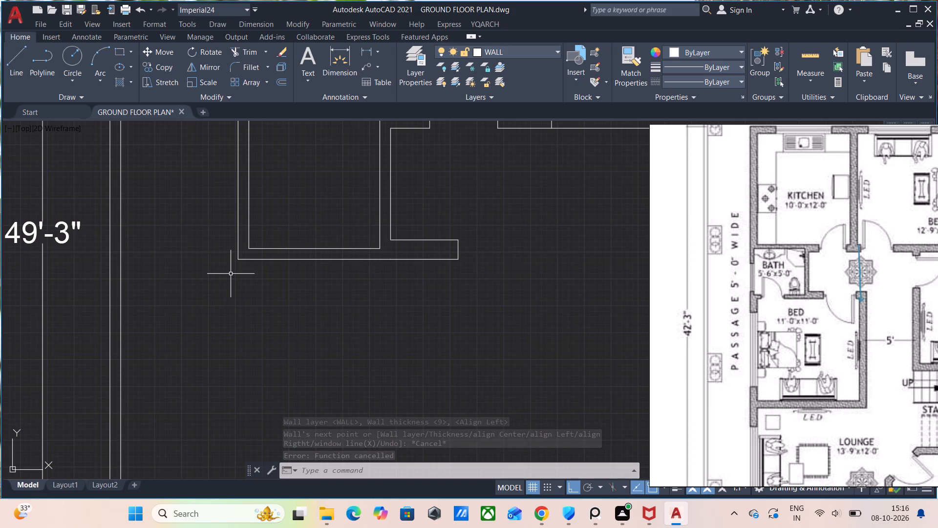
Draw a right-aligned 9-inch wall 11' downward from the bath's lower-left outer corner as the bedroom's left wall.
{"action": "type", "text": "WW"}
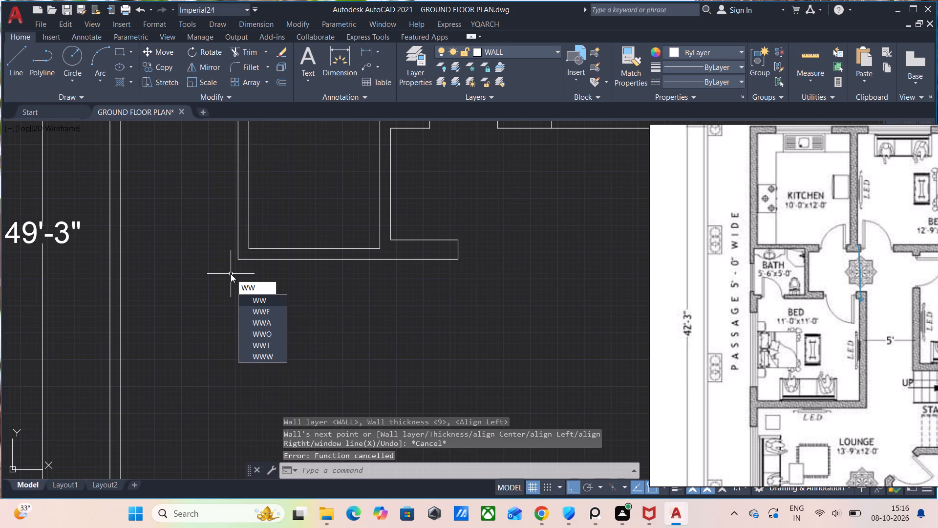
{"action": "key", "text": "Return"}
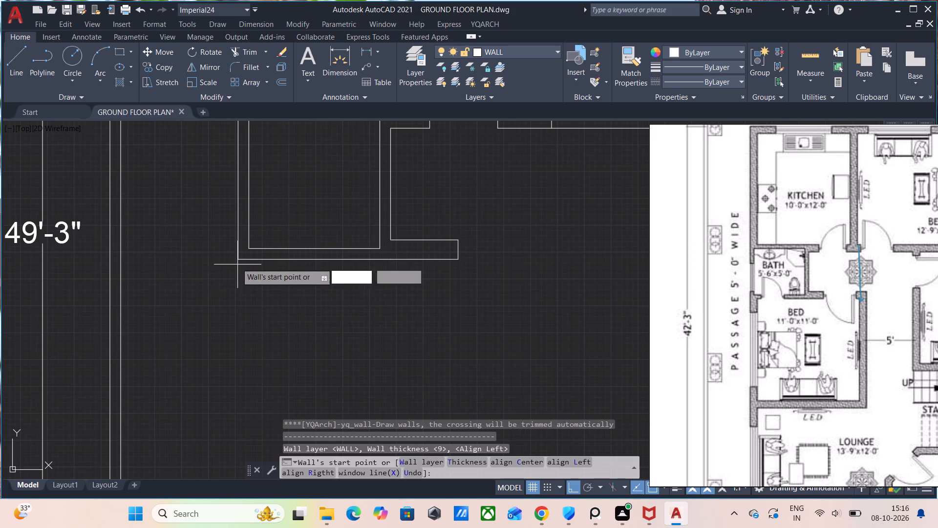
{"action": "left_click_drag", "start_coordinate": [241, 260], "coordinate": [241, 268]}
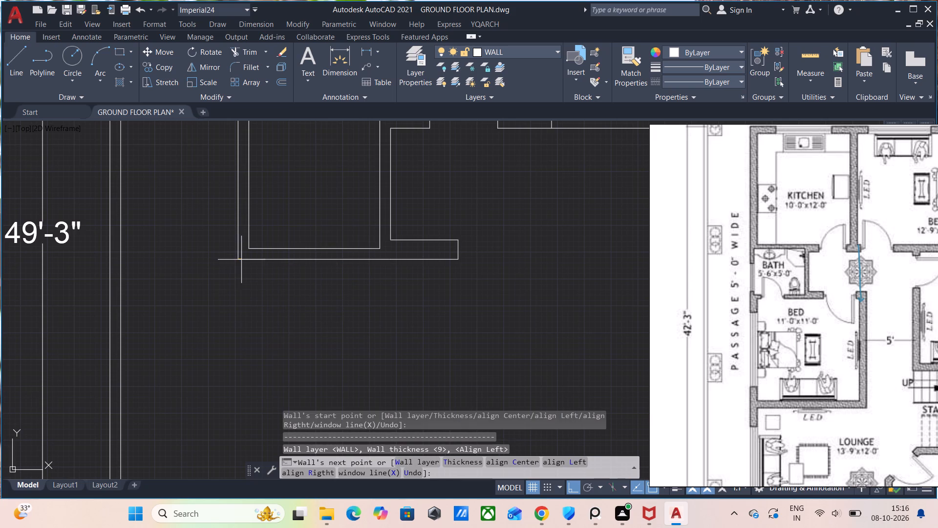
{"action": "left_click", "coordinate": [240, 351]}
{"action": "key", "text": "ctrl+z"}
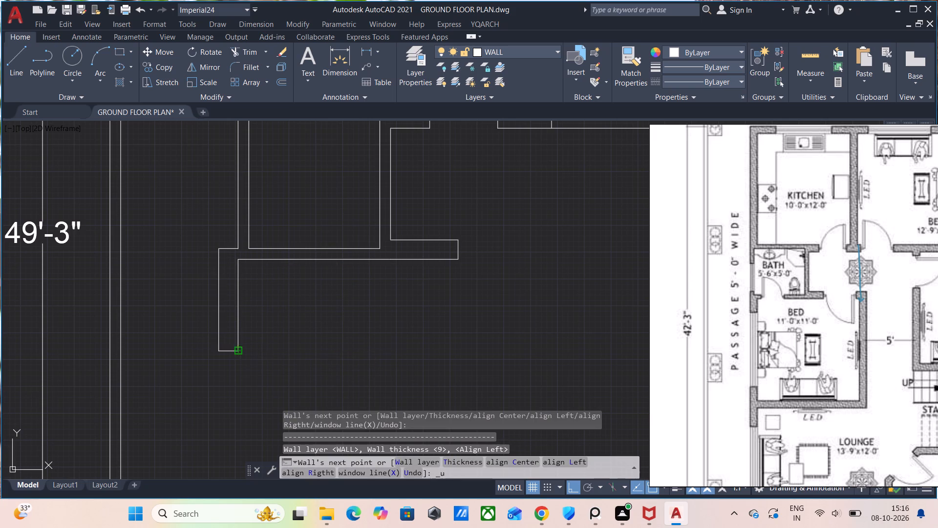
{"action": "left_click", "coordinate": [326, 472]}
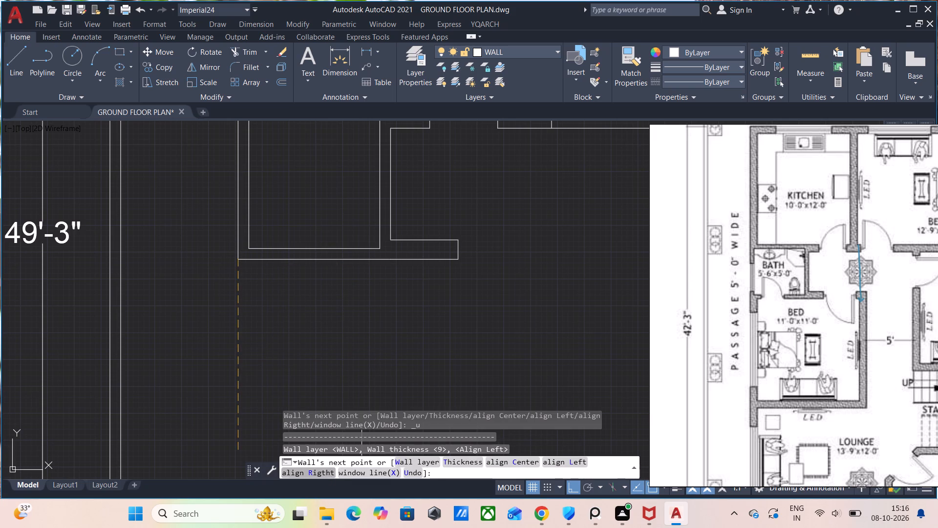
{"action": "left_click", "coordinate": [282, 338]}
{"action": "key", "text": "ctrl+z"}
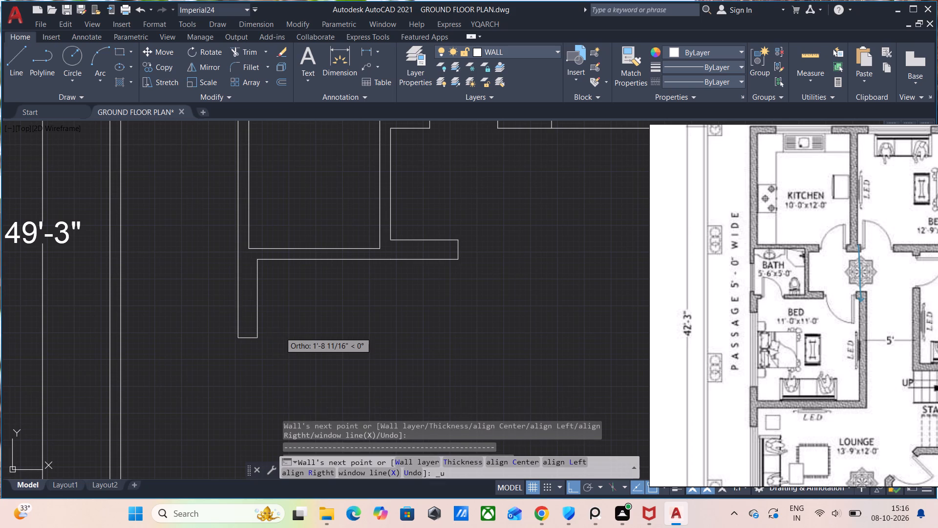
{"action": "scroll", "coordinate": [286, 332], "scroll_direction": "down", "scroll_amount": 1}
{"action": "middle_click_drag", "start_coordinate": [287, 326], "coordinate": [288, 254]}
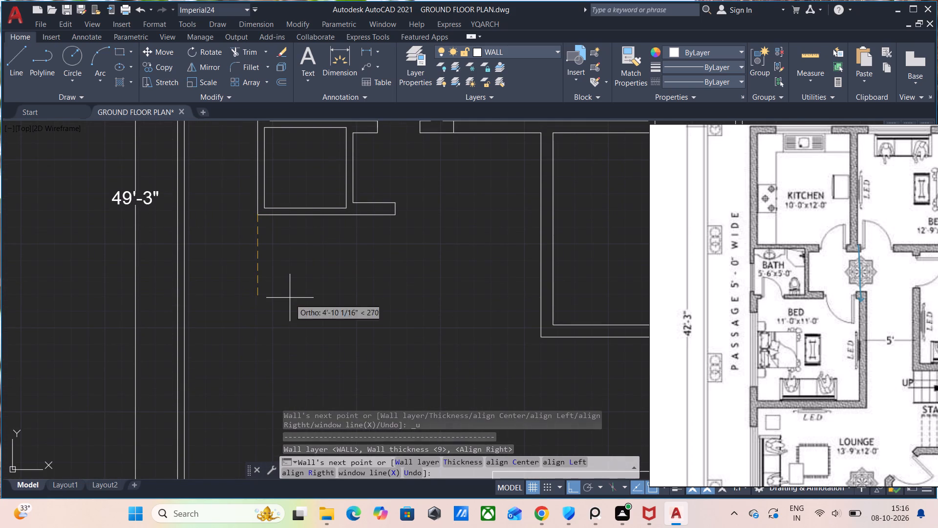
{"action": "type", "text": "11'"}
{"action": "key", "text": "Return"}
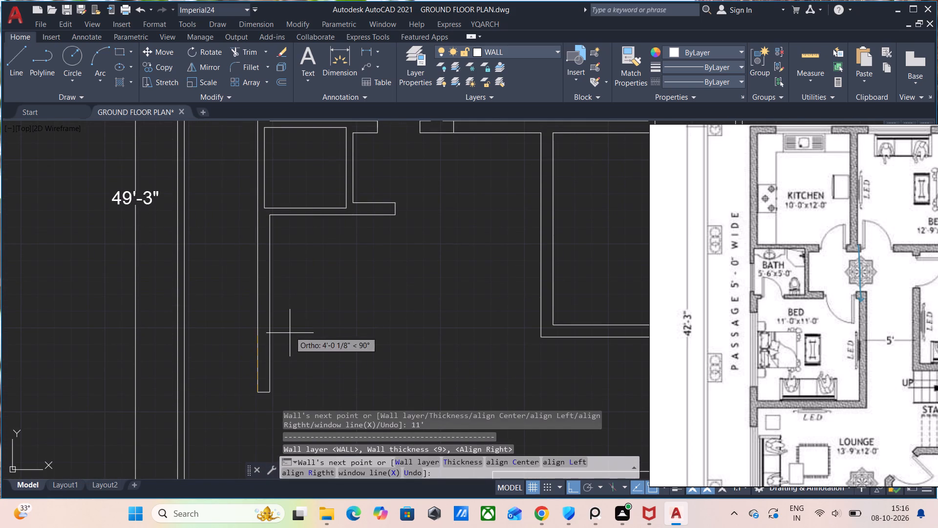
Extend the bedroom's left wall downward by another 9" and finish the wall run.
{"action": "middle_click_drag", "start_coordinate": [286, 358], "coordinate": [248, 298]}
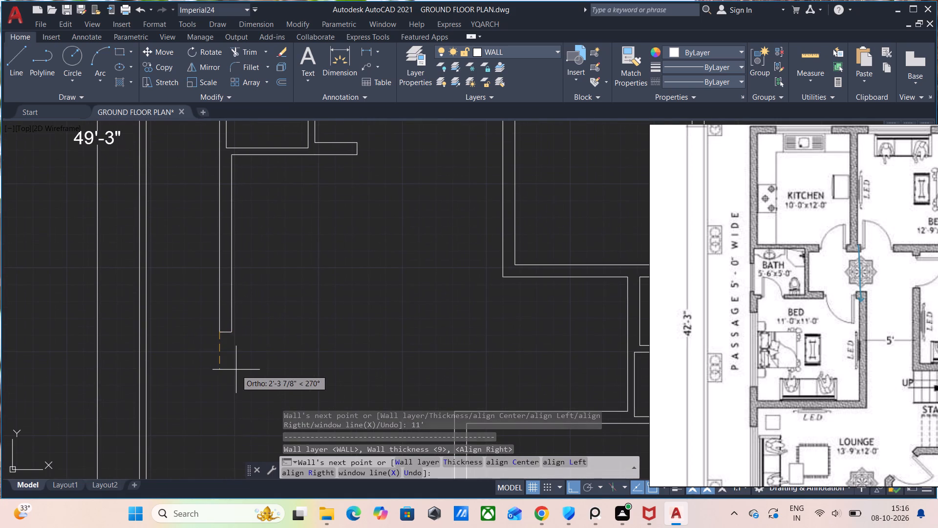
{"action": "key", "text": "9"}
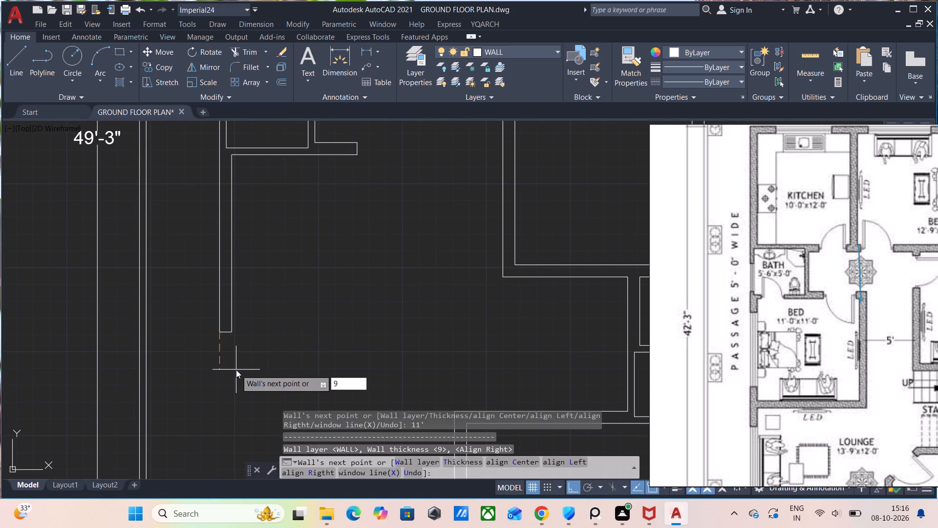
{"action": "key", "text": "shift+quotedbl"}
{"action": "key", "text": "Return"}
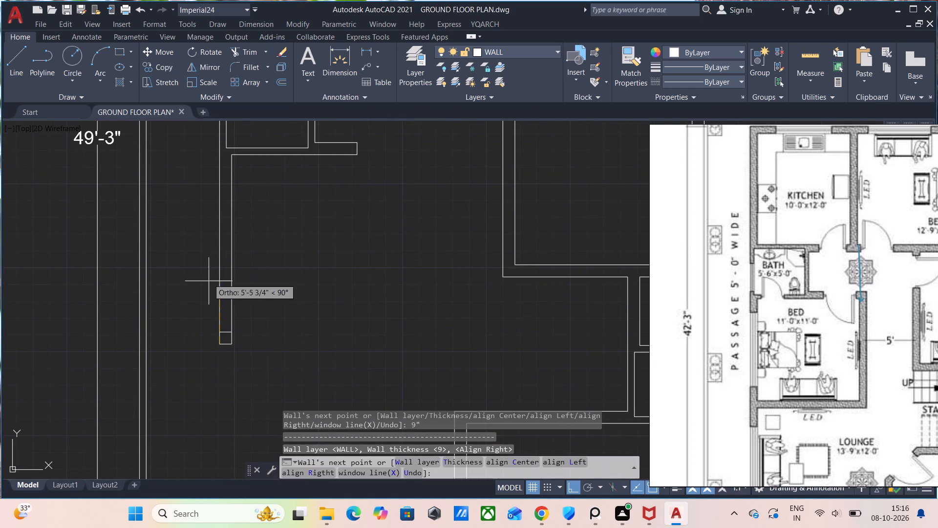
{"action": "key", "text": "Escape"}
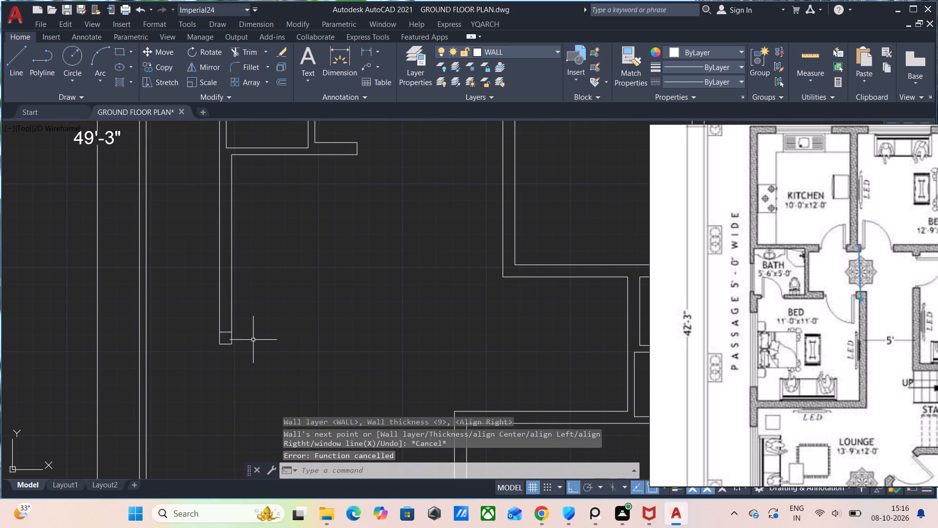
Draw the bedroom's bottom wall 11' to the right from the lower inner corner of the left wall's end.
{"action": "key", "text": "space"}
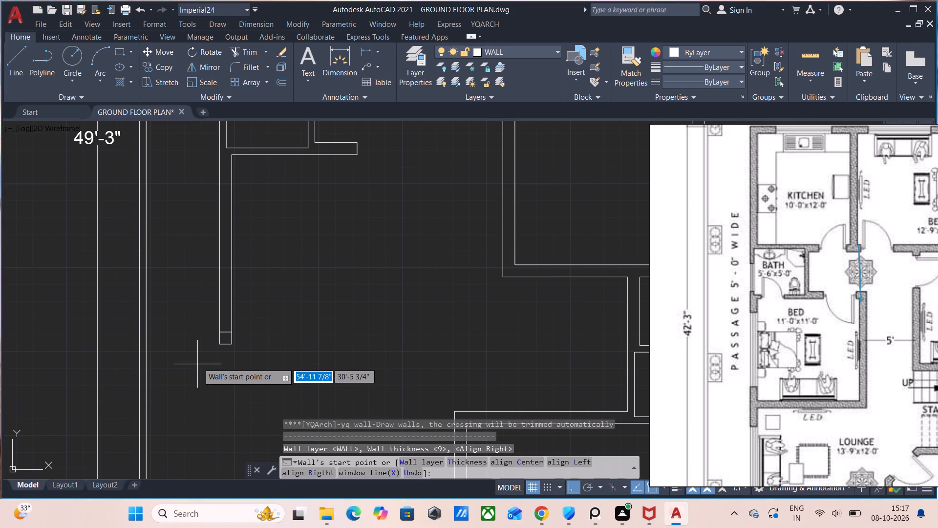
{"action": "left_click", "coordinate": [232, 344]}
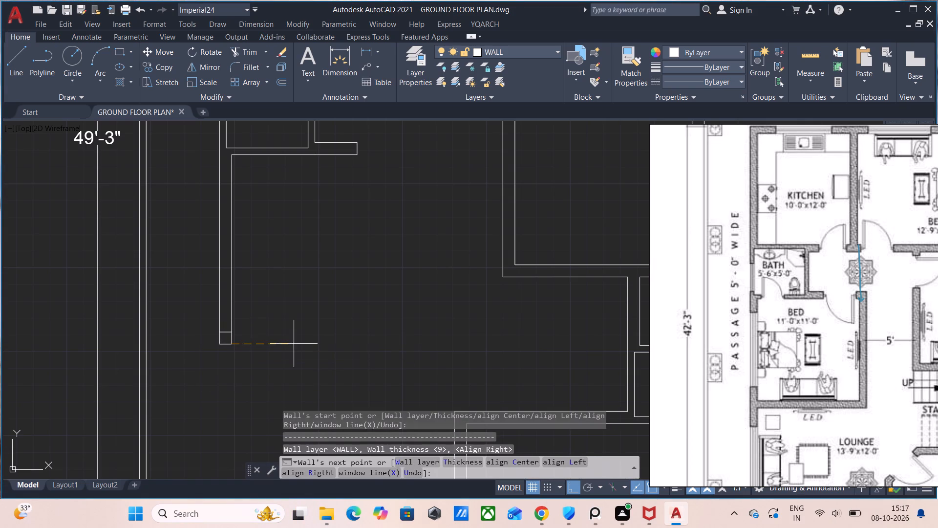
{"action": "left_click", "coordinate": [384, 344]}
{"action": "key", "text": "ctrl+z"}
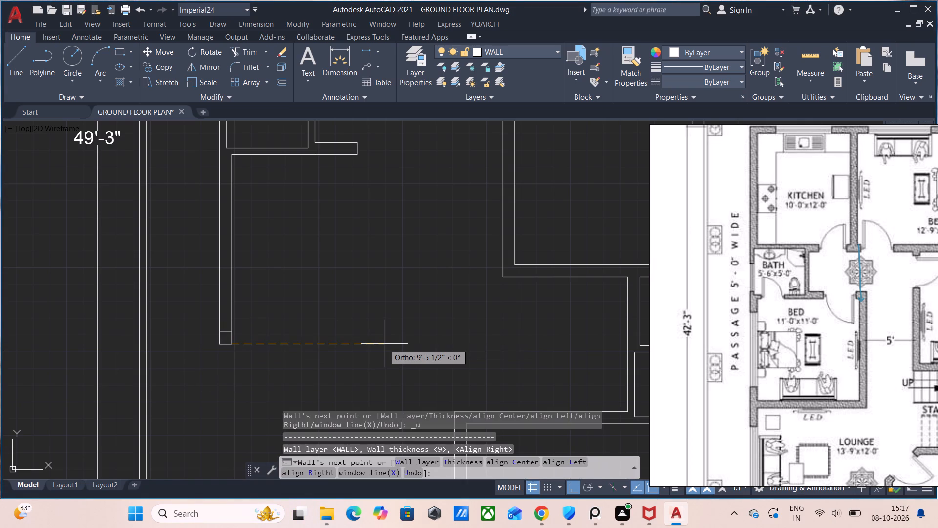
{"action": "type", "text": "11"}
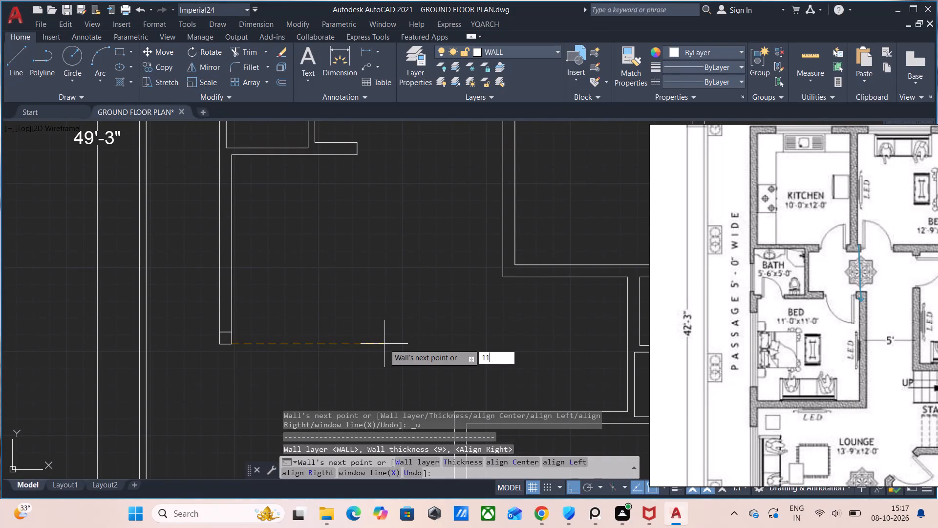
{"action": "key", "text": "apostrophe"}
{"action": "key", "text": "Return"}
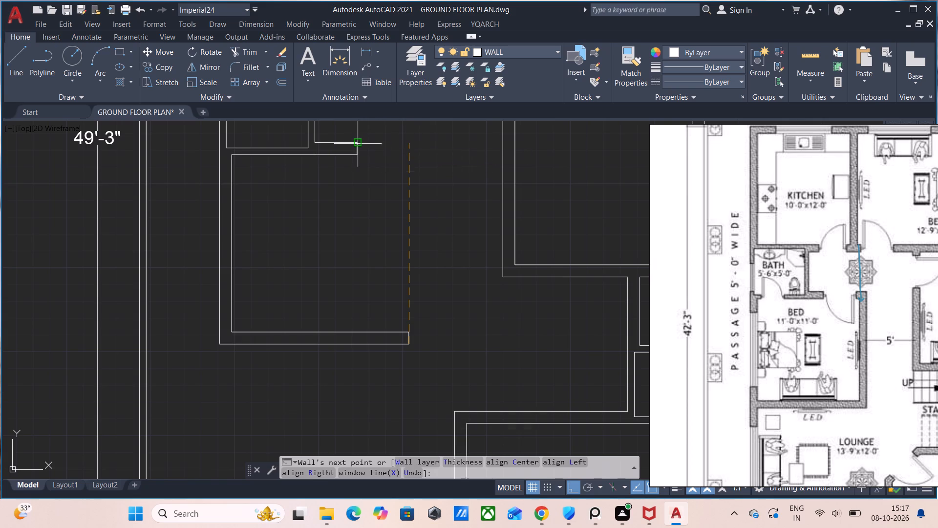
Draw the lower bedroom's right wall upward from the bottom wall's end, level with the passage side of the bath's bottom wall.
{"action": "left_click", "coordinate": [411, 147]}
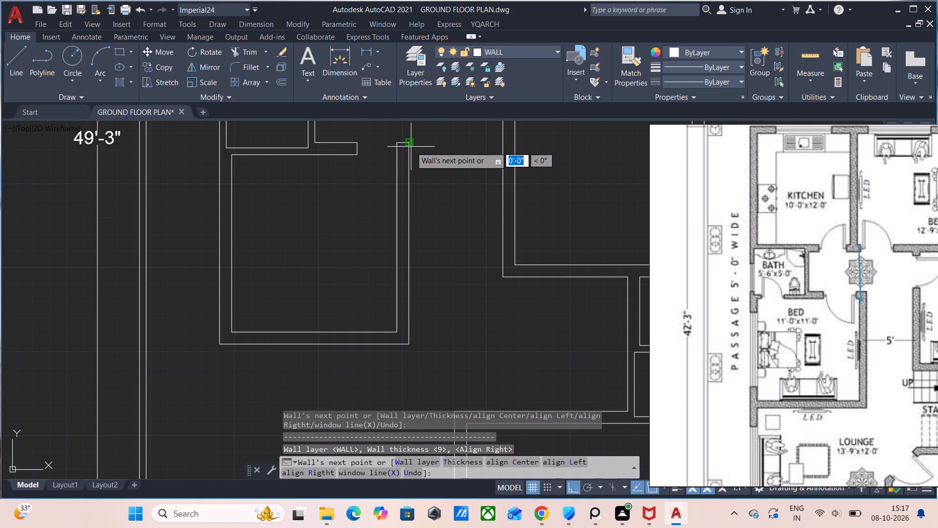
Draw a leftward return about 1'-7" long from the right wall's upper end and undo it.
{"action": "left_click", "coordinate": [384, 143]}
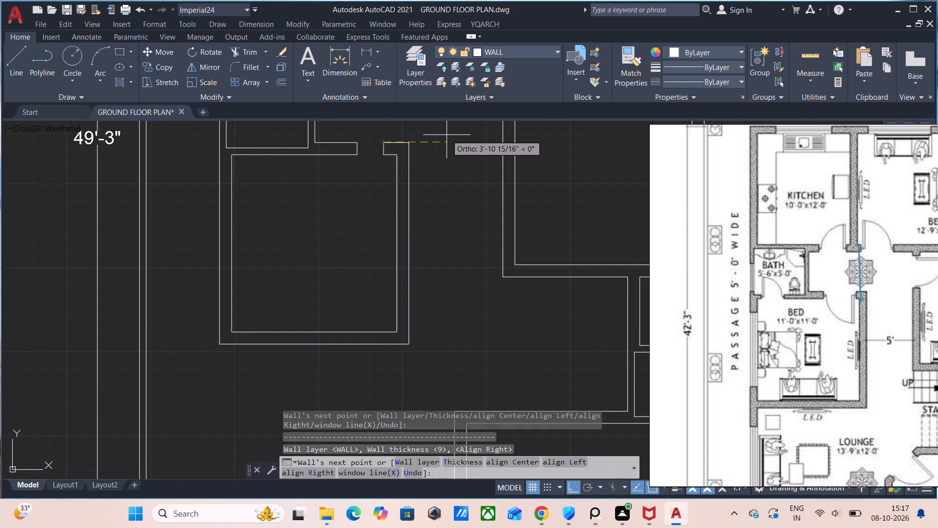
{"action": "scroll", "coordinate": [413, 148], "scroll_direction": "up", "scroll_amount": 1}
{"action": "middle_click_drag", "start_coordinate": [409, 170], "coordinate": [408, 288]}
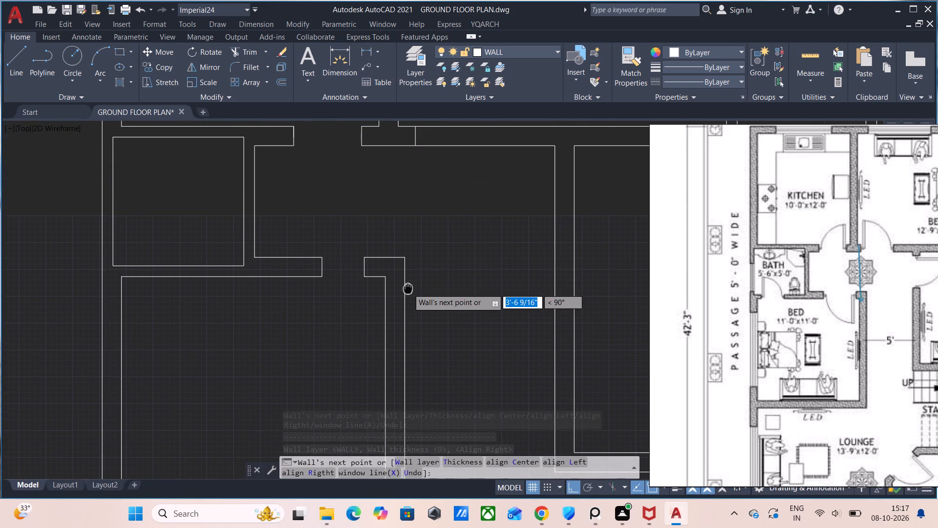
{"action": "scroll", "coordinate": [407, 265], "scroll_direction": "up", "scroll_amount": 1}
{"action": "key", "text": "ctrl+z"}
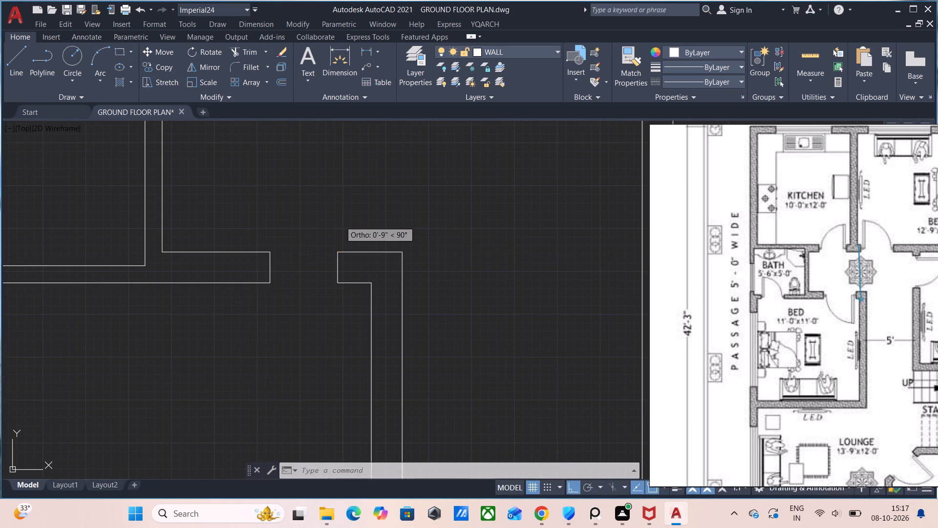
Draw a shorter leftward return about 1' long from the right wall's upper end and finish the wall run.
{"action": "middle_click_drag", "start_coordinate": [384, 170], "coordinate": [358, 269]}
{"action": "scroll", "coordinate": [364, 258], "scroll_direction": "up", "scroll_amount": 2}
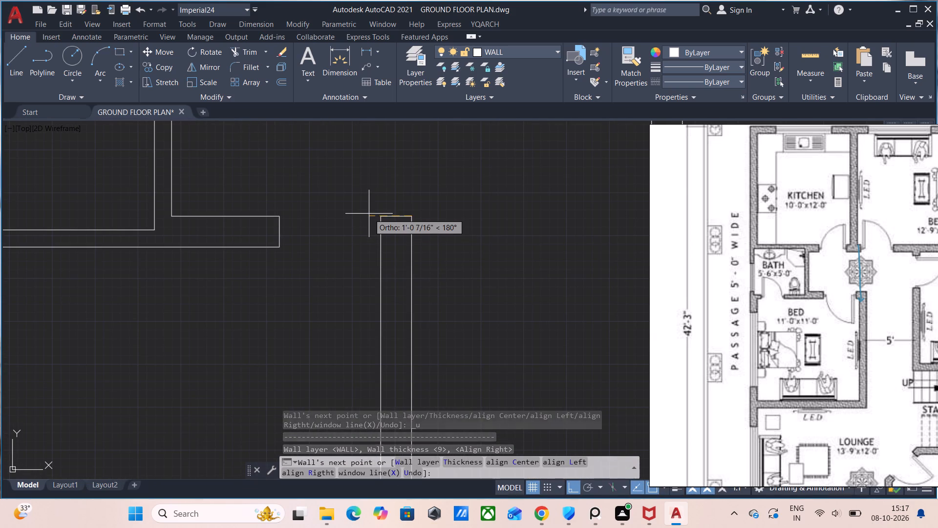
{"action": "left_click", "coordinate": [369, 214]}
{"action": "key", "text": "Escape"}
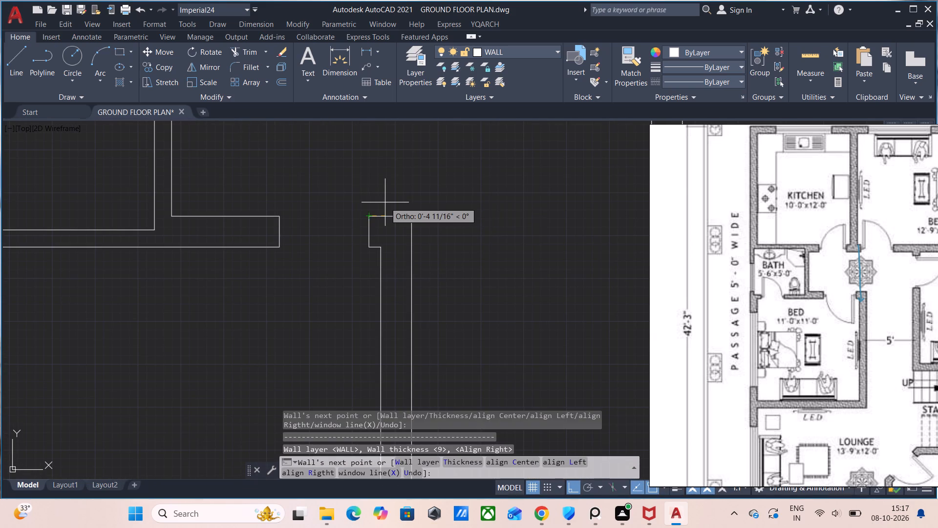
Draw a vertical line across the wall stub below the bath, aligned with the kitchen doorway's left jamb above.
{"action": "key", "text": "l"}
{"action": "key", "text": "Return"}
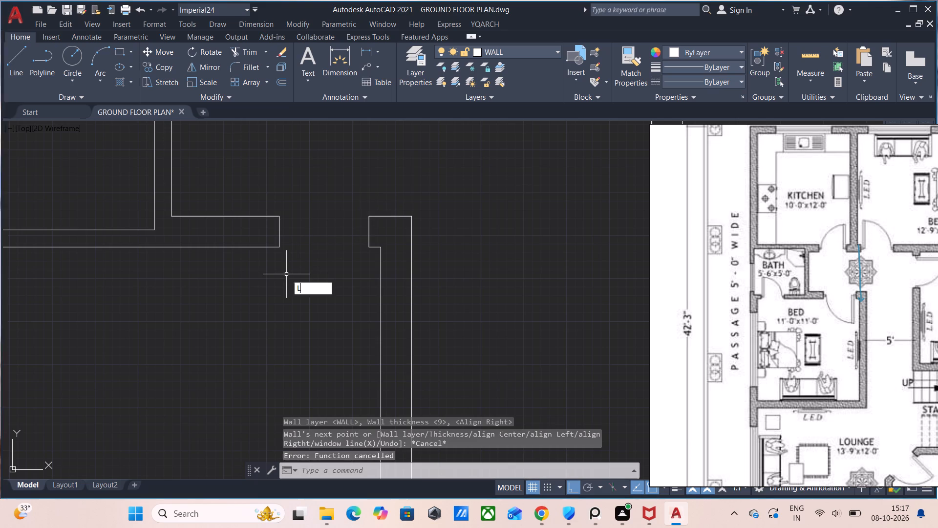
{"action": "left_click", "coordinate": [234, 216]}
{"action": "scroll", "coordinate": [237, 239], "scroll_direction": "down", "scroll_amount": 2}
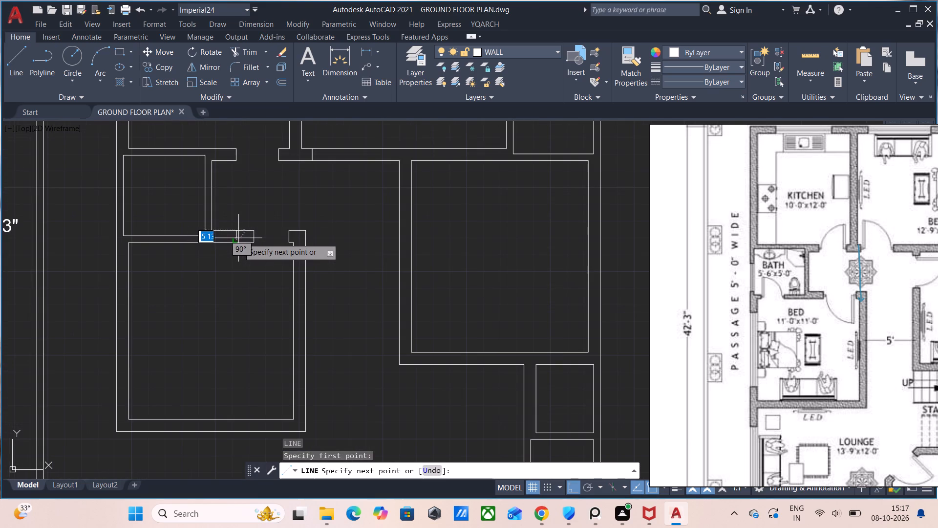
{"action": "scroll", "coordinate": [238, 237], "scroll_direction": "up", "scroll_amount": 1}
{"action": "middle_click_drag", "start_coordinate": [239, 232], "coordinate": [257, 280]}
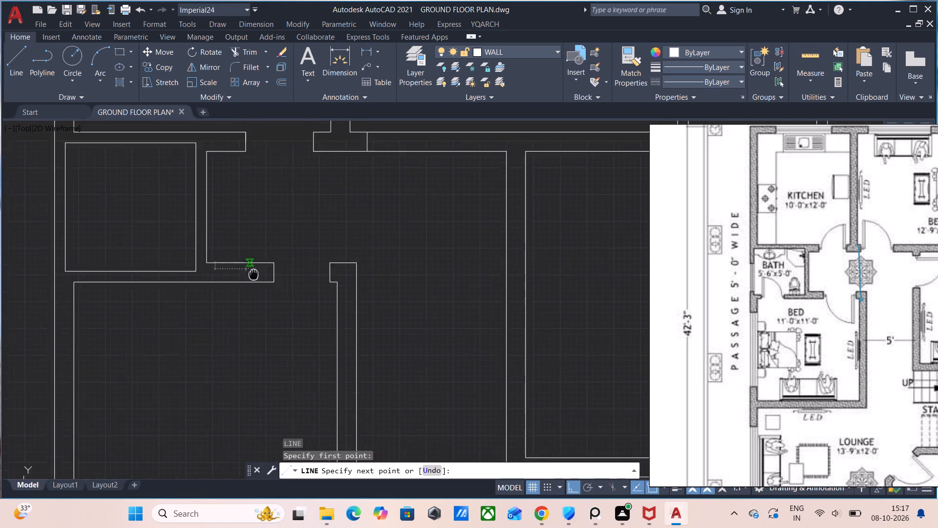
{"action": "middle_click_drag", "start_coordinate": [257, 280], "coordinate": [272, 314]}
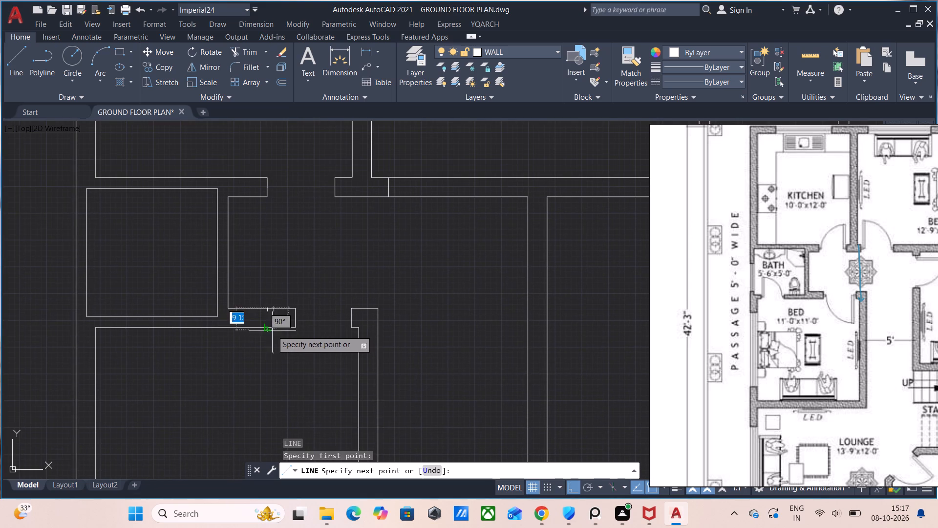
{"action": "left_click", "coordinate": [267, 332]}
{"action": "key", "text": "Escape"}
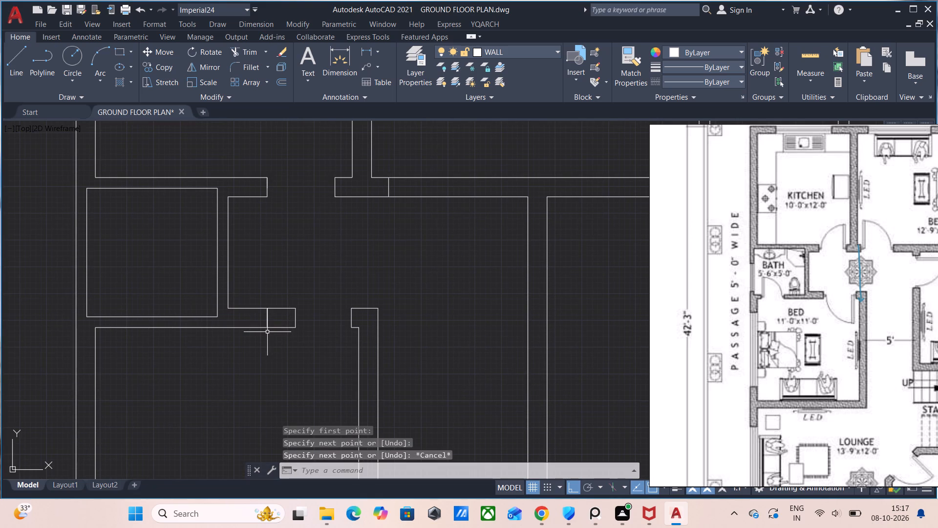
Trim the end of the wall stub beyond the new jamb line and save the drawing.
{"action": "type", "text": "TR"}
{"action": "key", "text": "Return"}
{"action": "left_click_drag", "start_coordinate": [267, 269], "coordinate": [269, 278]}
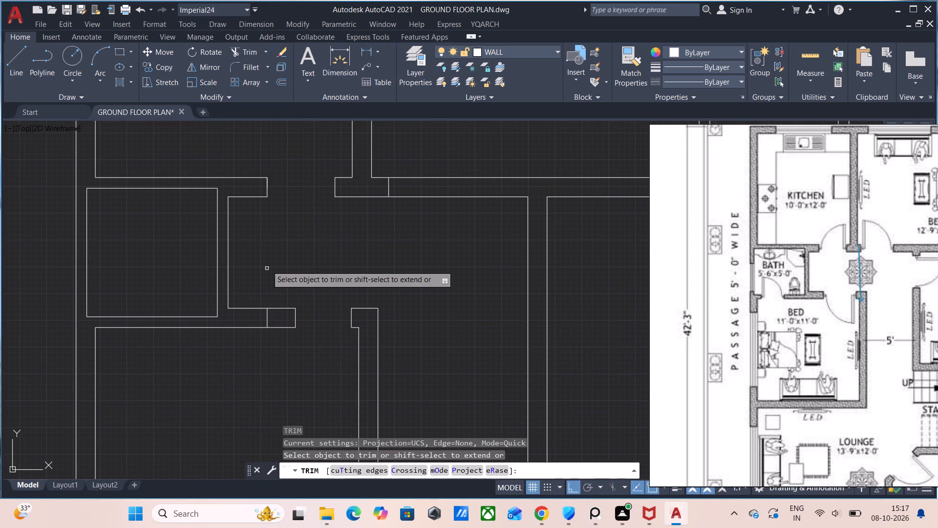
{"action": "left_click_drag", "start_coordinate": [269, 278], "coordinate": [291, 340]}
{"action": "left_click_drag", "start_coordinate": [291, 315], "coordinate": [301, 321]}
{"action": "key", "text": "Escape"}
{"action": "key", "text": "ctrl+s"}
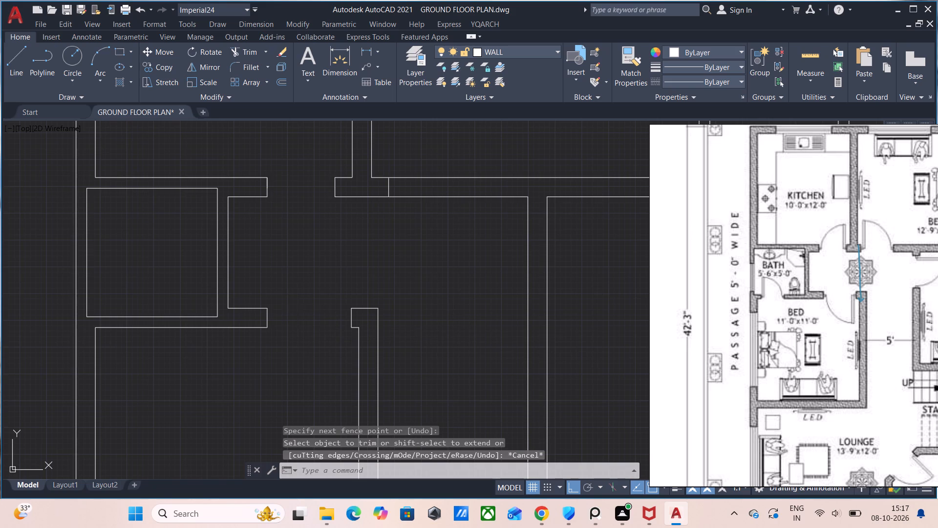
{"action": "scroll", "coordinate": [431, 343], "scroll_direction": "down", "scroll_amount": 5}
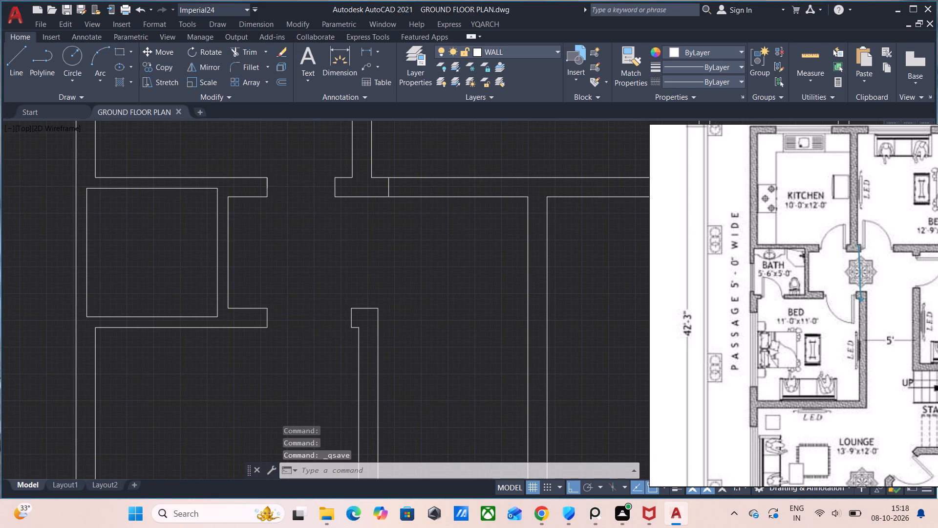
{"action": "scroll", "coordinate": [482, 345], "scroll_direction": "up", "scroll_amount": 2}
{"action": "key", "text": "ctrl+s"}
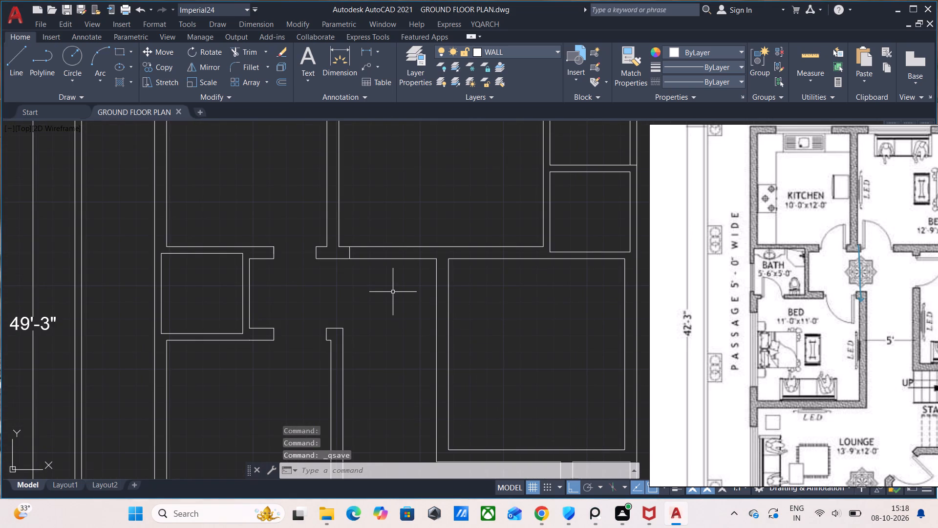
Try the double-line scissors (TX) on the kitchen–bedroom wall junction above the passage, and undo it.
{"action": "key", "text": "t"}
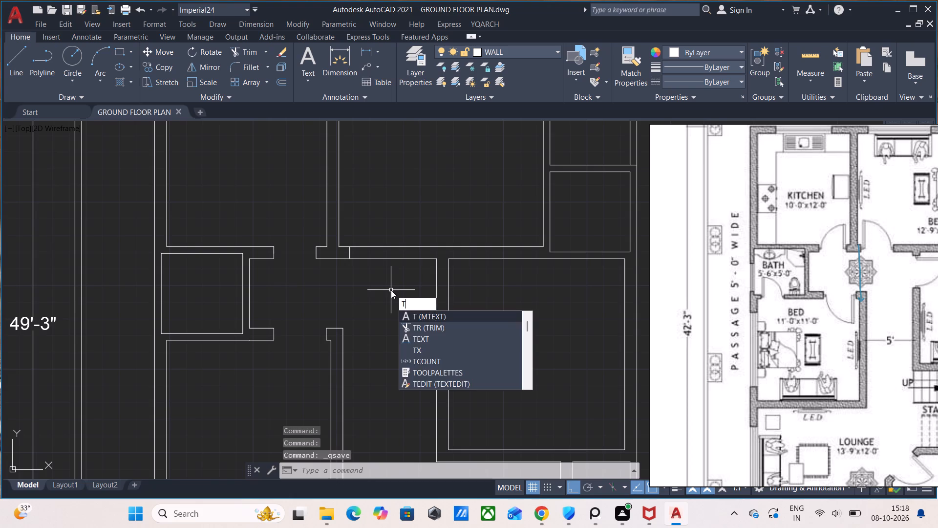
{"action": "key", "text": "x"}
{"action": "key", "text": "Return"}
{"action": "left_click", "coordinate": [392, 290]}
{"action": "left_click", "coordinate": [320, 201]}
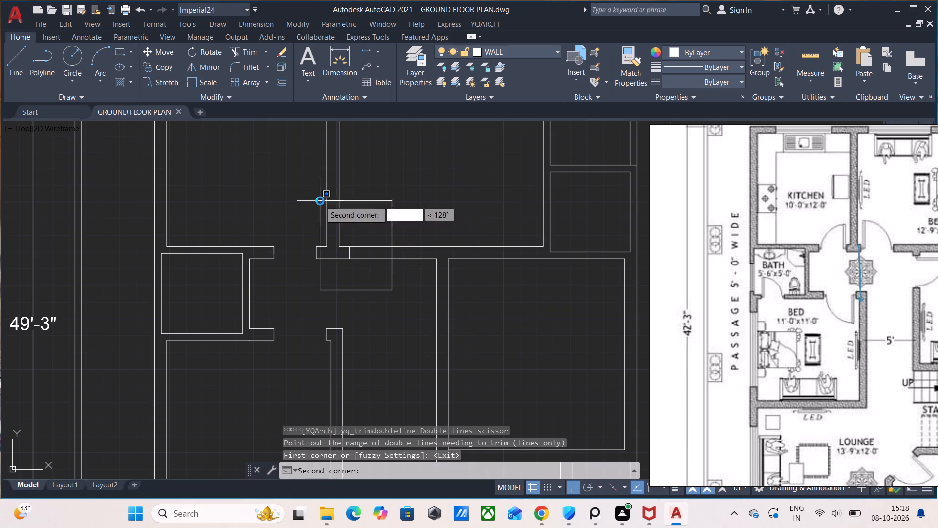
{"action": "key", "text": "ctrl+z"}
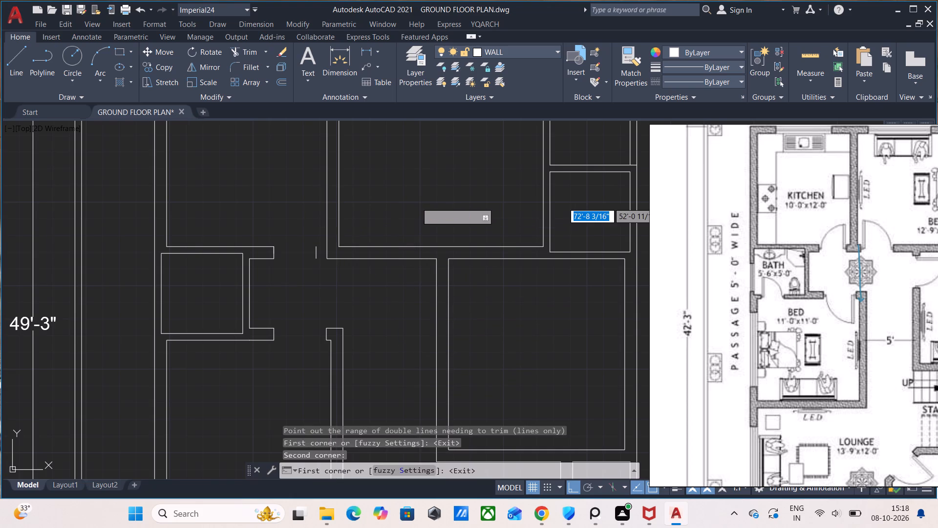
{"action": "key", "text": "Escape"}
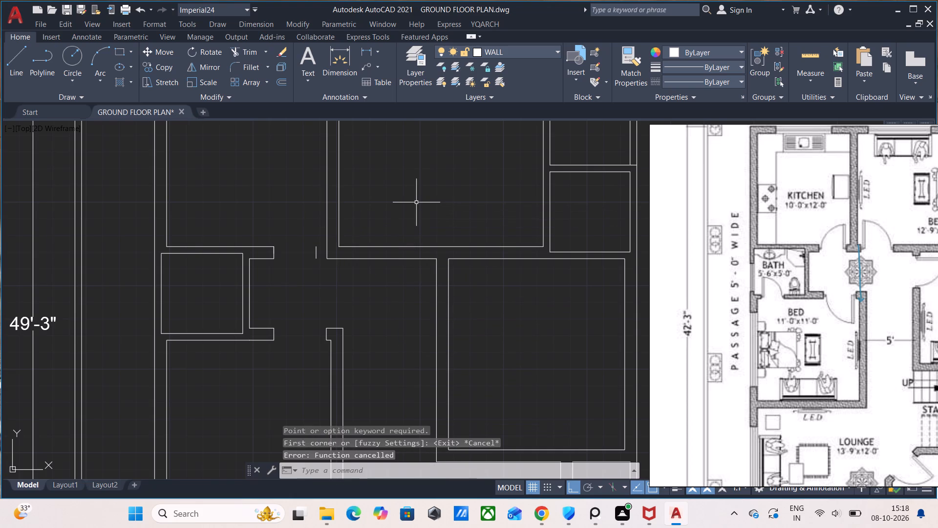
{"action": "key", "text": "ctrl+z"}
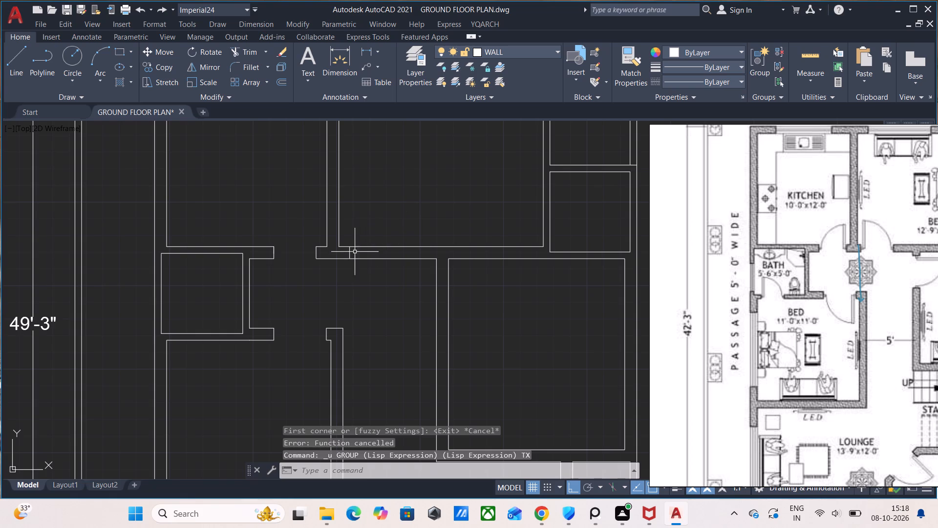
Check the upper bedroom's doorway beside the kitchen on the reference plan against the drawn jamb line.
{"action": "left_click", "coordinate": [348, 252]}
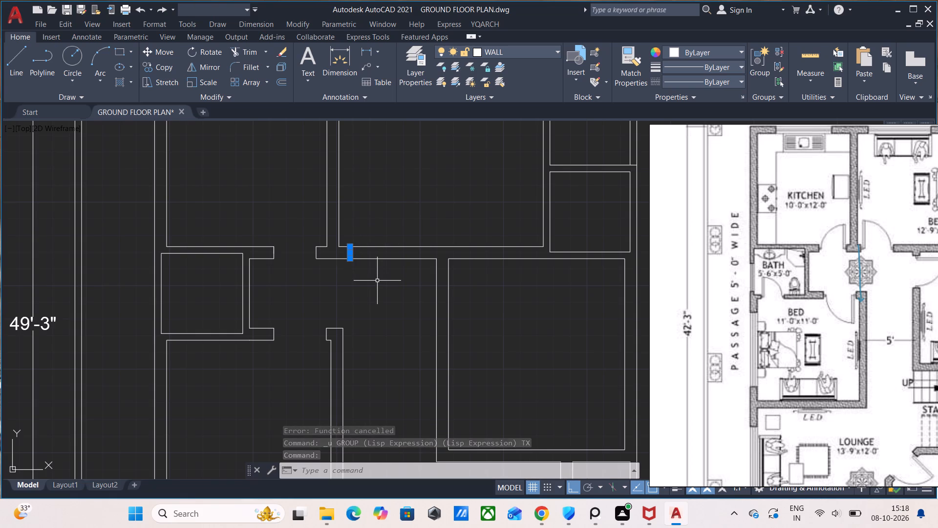
{"action": "scroll", "coordinate": [779, 273], "scroll_direction": "down", "scroll_amount": 1}
{"action": "middle_click_drag", "start_coordinate": [845, 293], "coordinate": [808, 313]}
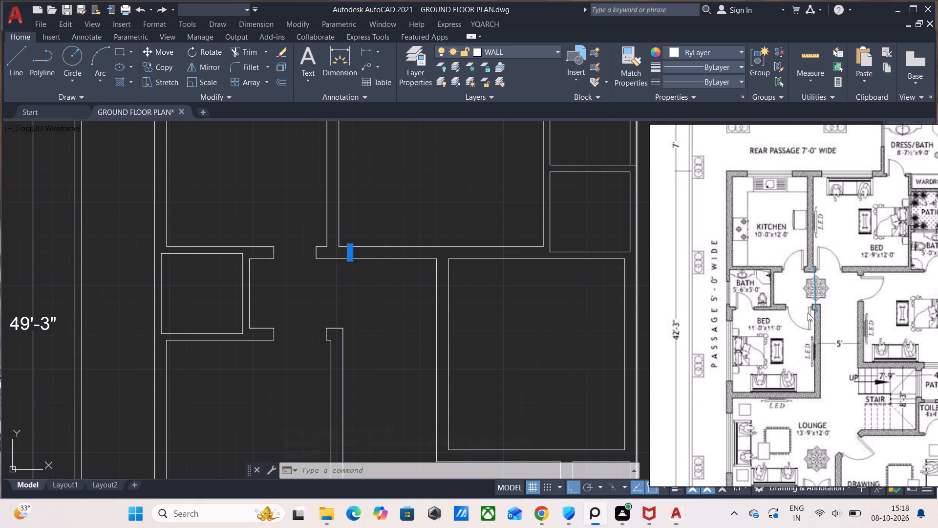
{"action": "middle_click_drag", "start_coordinate": [808, 313], "coordinate": [805, 314]}
{"action": "scroll", "coordinate": [538, 282], "scroll_direction": "down", "scroll_amount": 1}
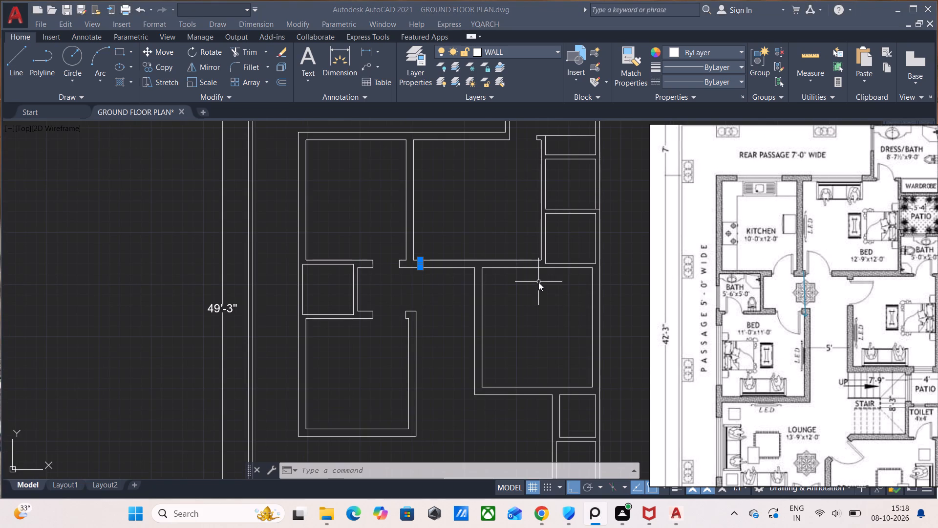
{"action": "scroll", "coordinate": [538, 282], "scroll_direction": "up", "scroll_amount": 1}
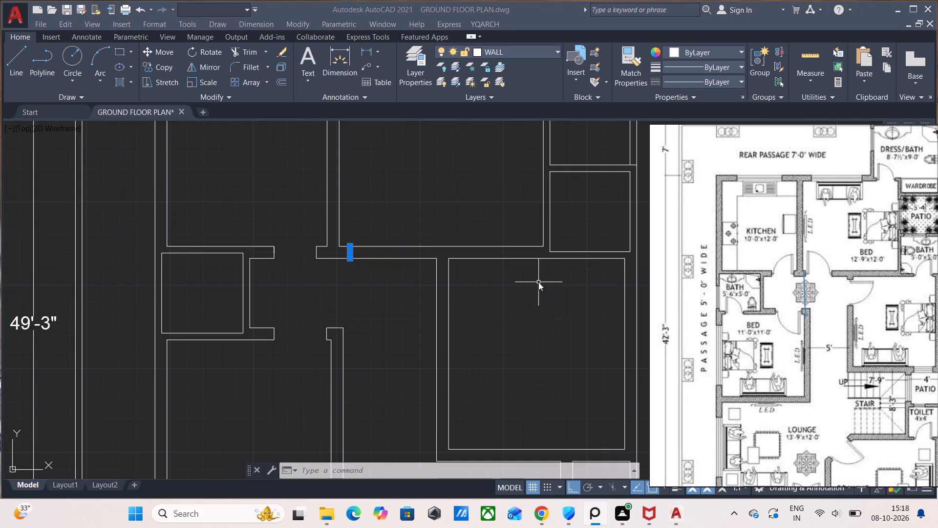
{"action": "scroll", "coordinate": [388, 269], "scroll_direction": "up", "scroll_amount": 1}
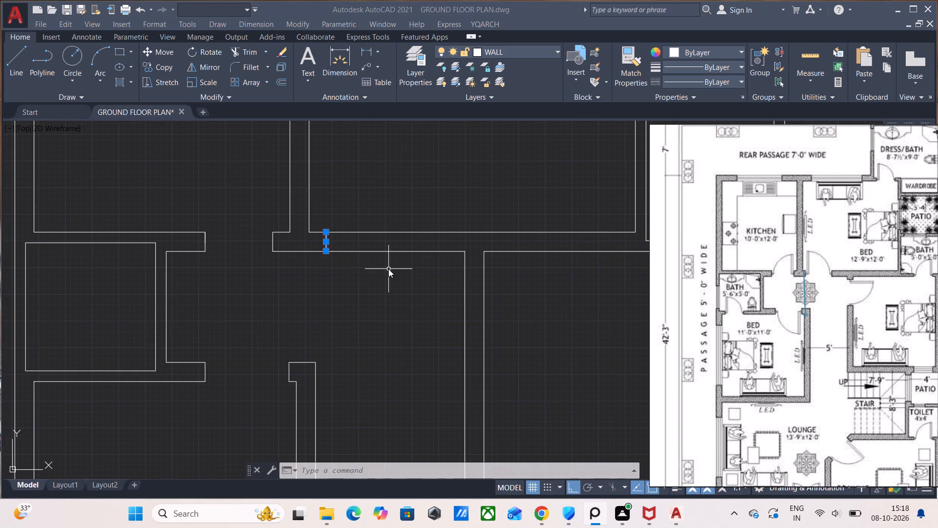
{"action": "key", "text": "Escape"}
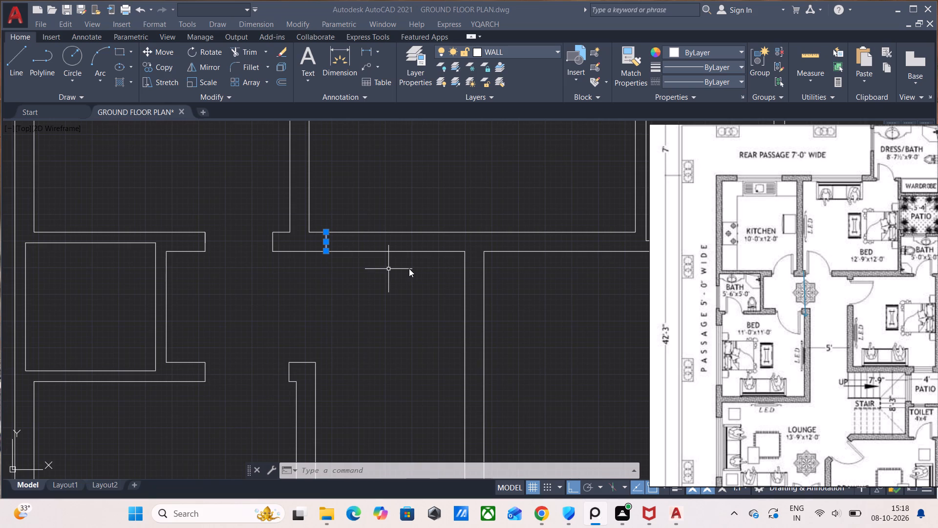
{"action": "key", "text": "Escape"}
{"action": "left_click", "coordinate": [409, 268]}
{"action": "key", "text": "Escape"}
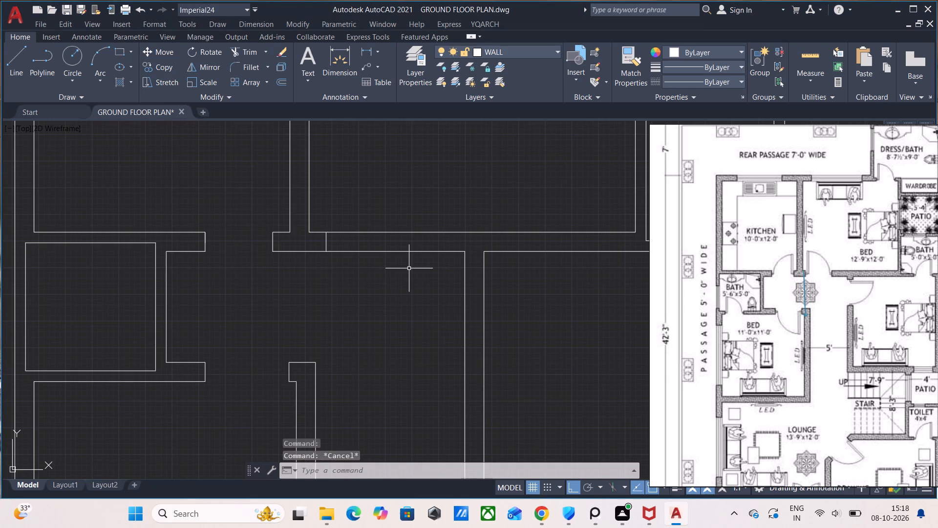
Draw a 9" vertical line across the upper bedroom's bottom wall as the doorway's right jamb.
{"action": "key", "text": "l"}
{"action": "key", "text": "Return"}
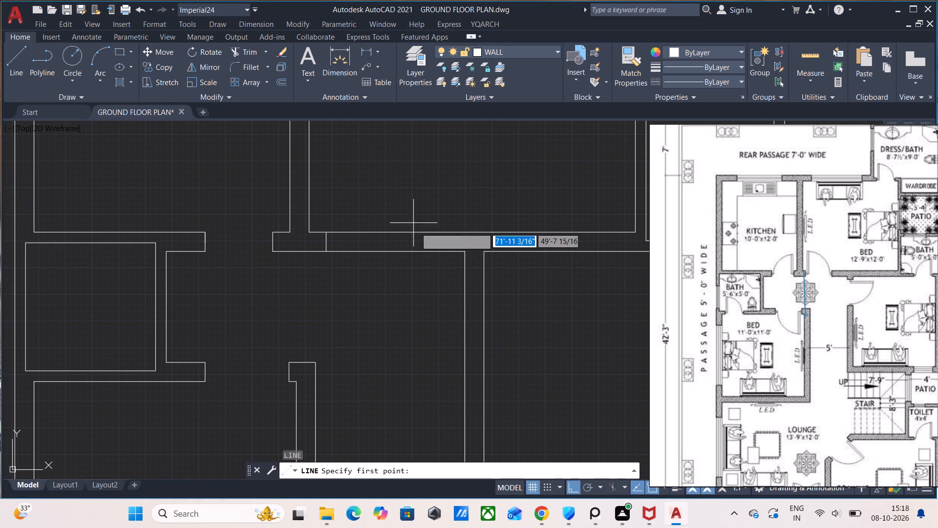
{"action": "left_click", "coordinate": [421, 231]}
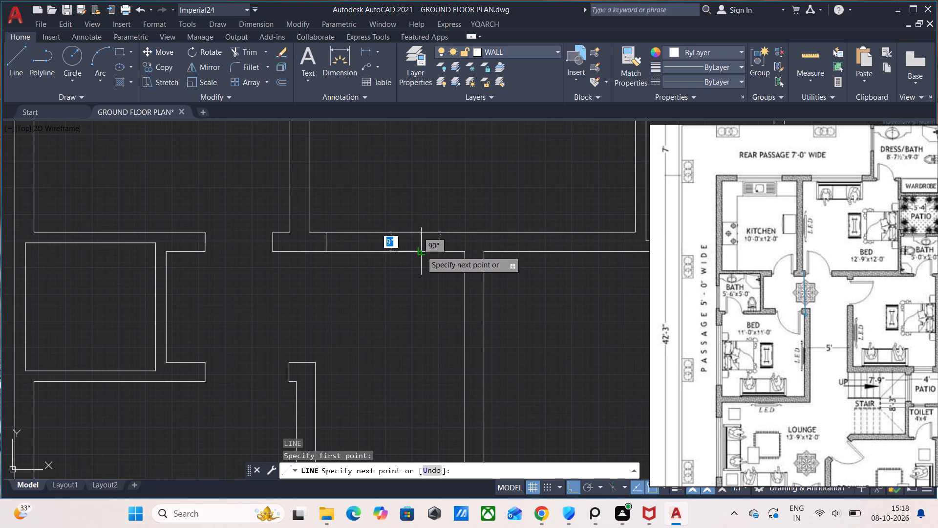
{"action": "left_click", "coordinate": [421, 251]}
{"action": "key", "text": "Return"}
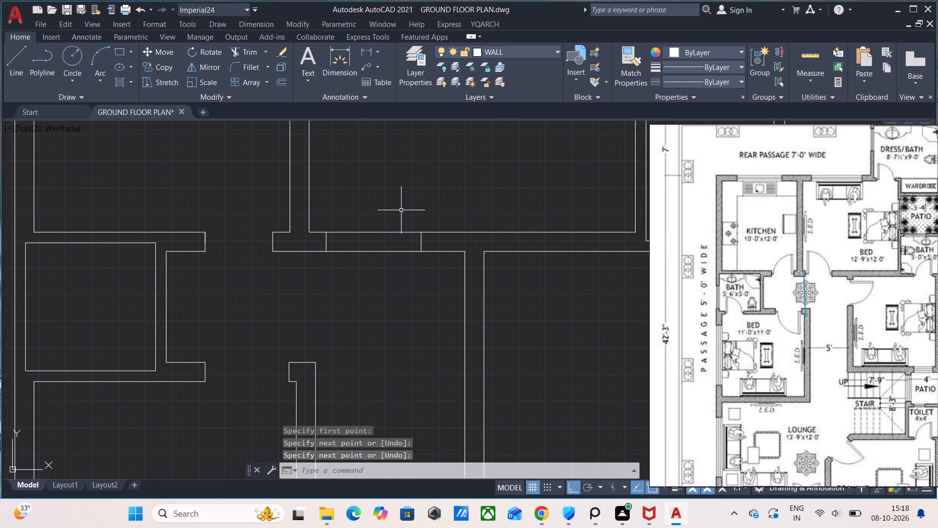
Trim both wall lines between the two jamb lines to open the upper bedroom's doorway, and save the drawing.
{"action": "type", "text": "TR"}
{"action": "key", "text": "Return"}
{"action": "left_click_drag", "start_coordinate": [397, 206], "coordinate": [396, 282]}
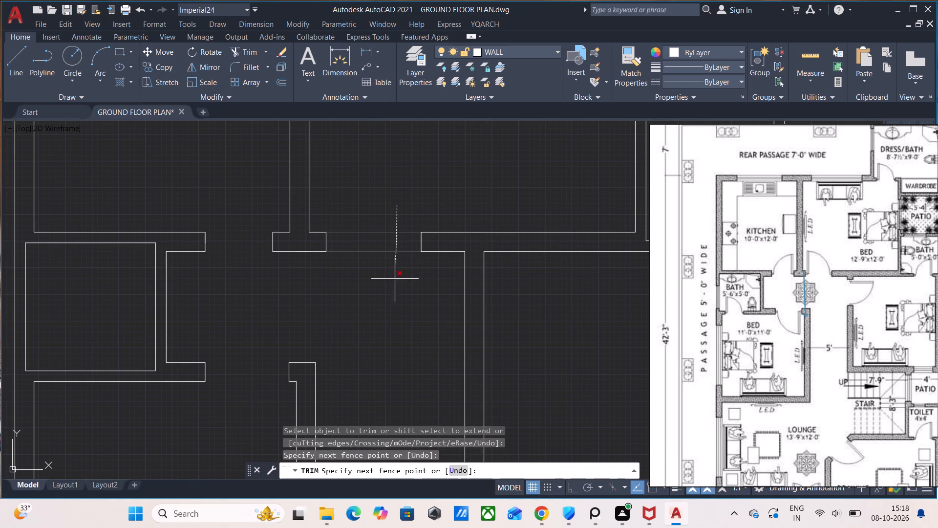
{"action": "key", "text": "Escape"}
{"action": "scroll", "coordinate": [399, 277], "scroll_direction": "down", "scroll_amount": 1}
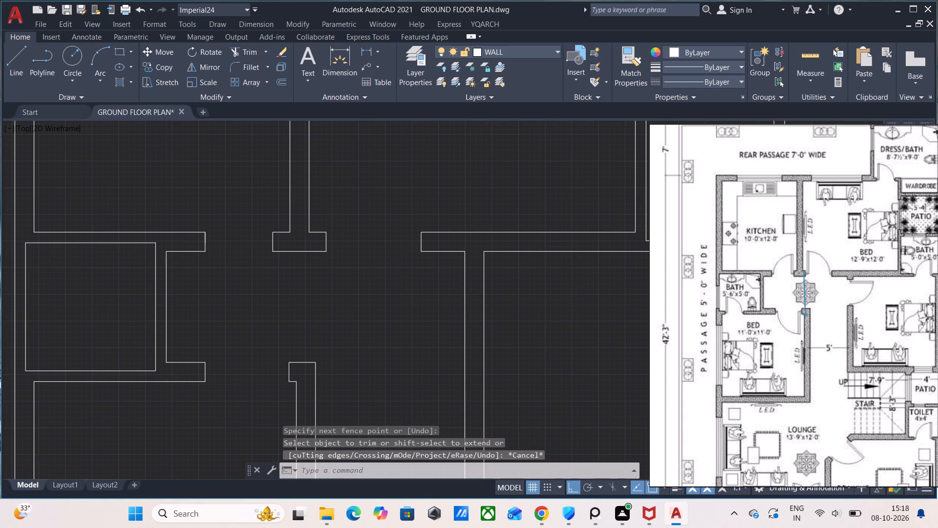
{"action": "middle_click_drag", "start_coordinate": [403, 309], "coordinate": [389, 275]}
{"action": "key", "text": "ctrl+s"}
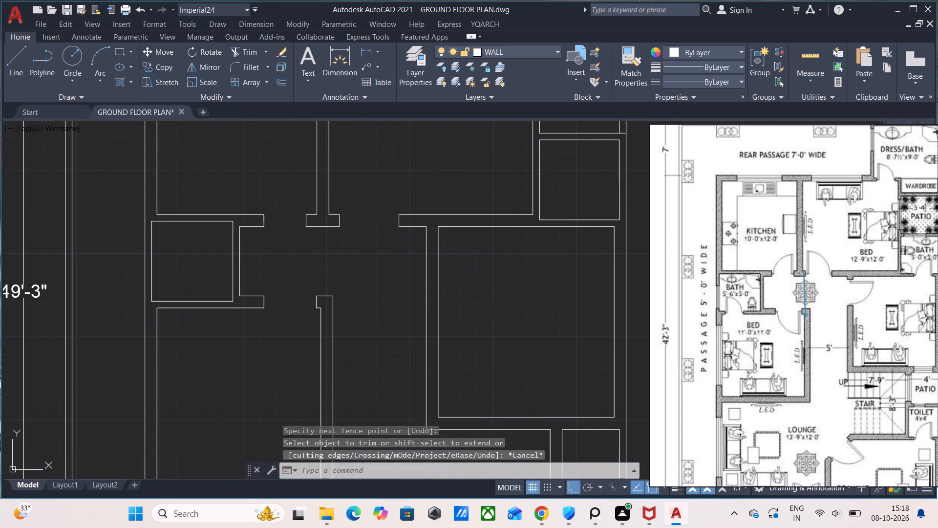
Place a linear dimension across the passage between the lower-left bedroom and the right-hand bedroom.
{"action": "left_click", "coordinate": [363, 51]}
{"action": "left_click", "coordinate": [336, 368]}
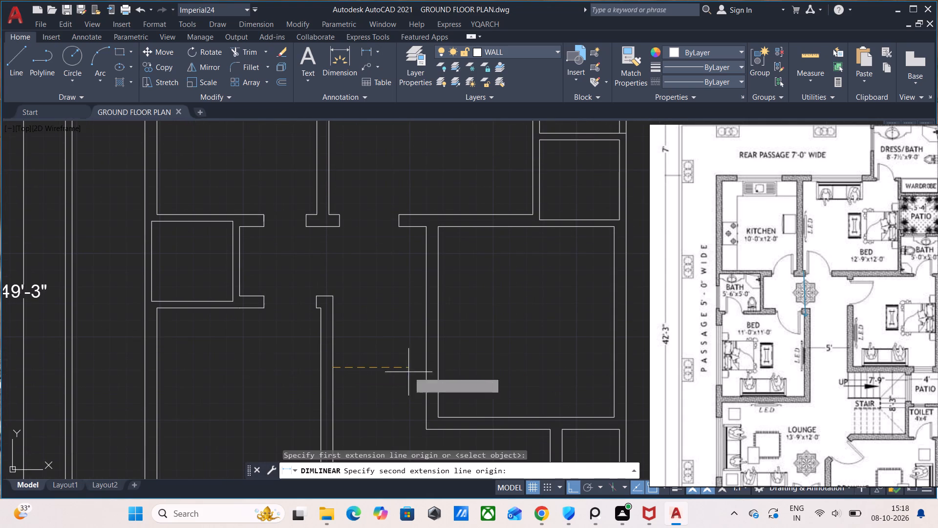
{"action": "left_click", "coordinate": [424, 372]}
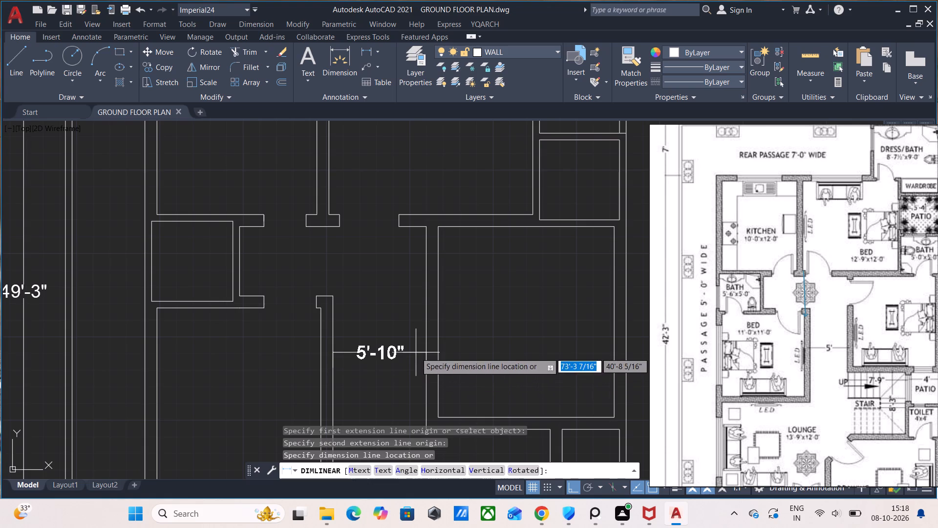
{"action": "left_click", "coordinate": [416, 352]}
Place a linear dimension across the right-hand bedroom between its inner side wall faces.
{"action": "middle_click_drag", "start_coordinate": [528, 356], "coordinate": [458, 332]}
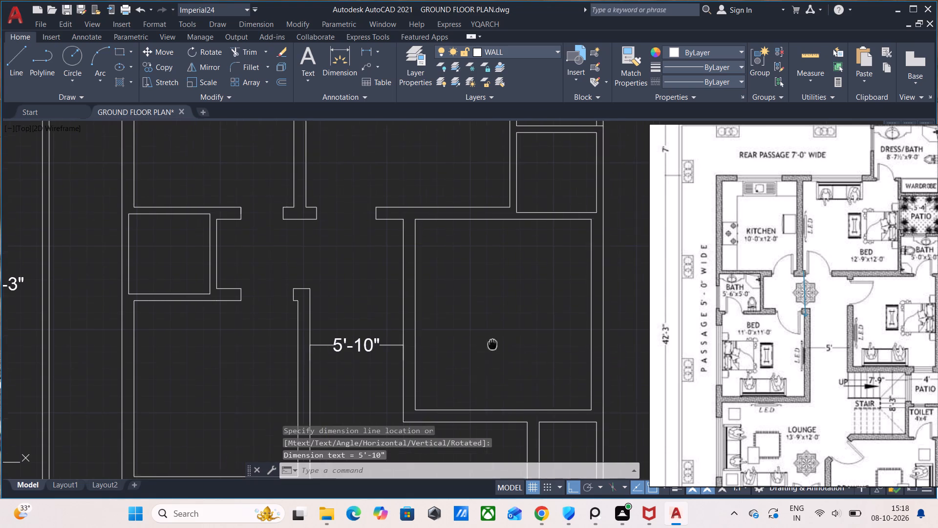
{"action": "middle_click_drag", "start_coordinate": [458, 332], "coordinate": [445, 325]}
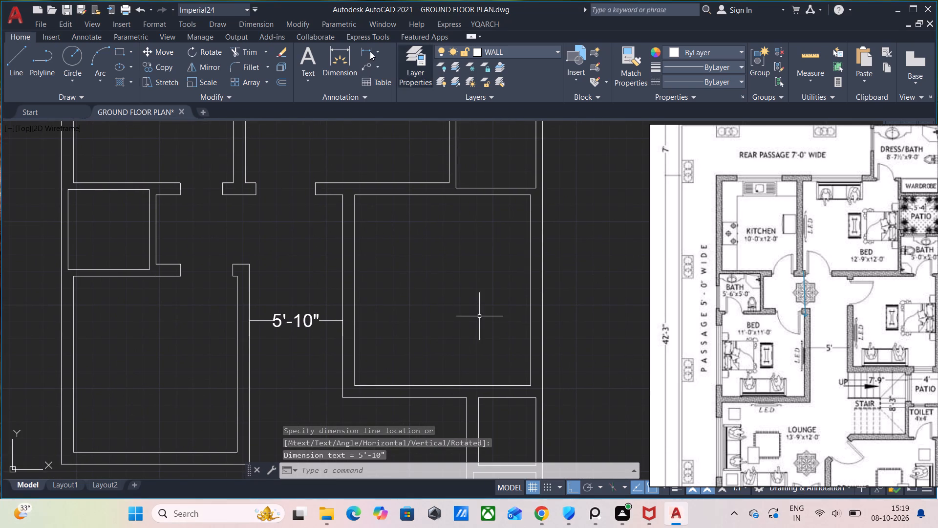
{"action": "left_click", "coordinate": [365, 48]}
{"action": "left_click", "coordinate": [353, 333]}
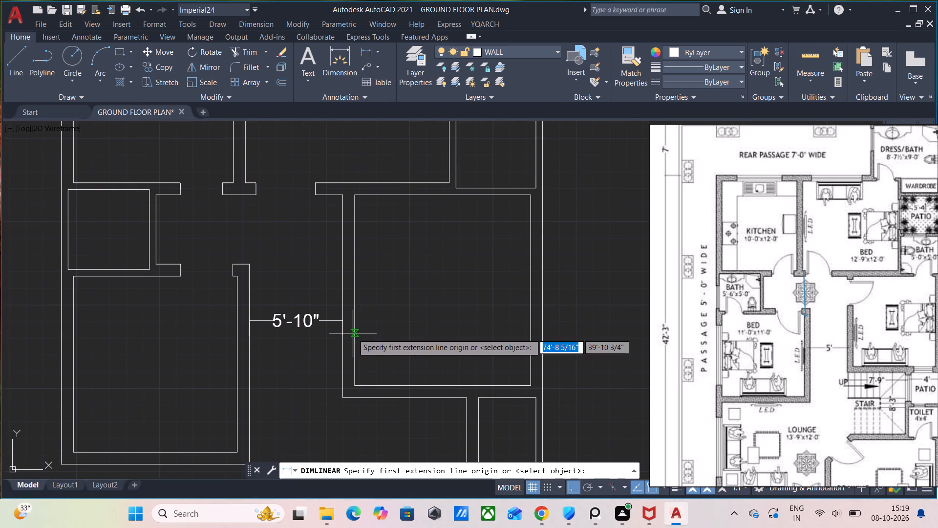
{"action": "left_click", "coordinate": [529, 335]}
{"action": "left_click", "coordinate": [515, 322]}
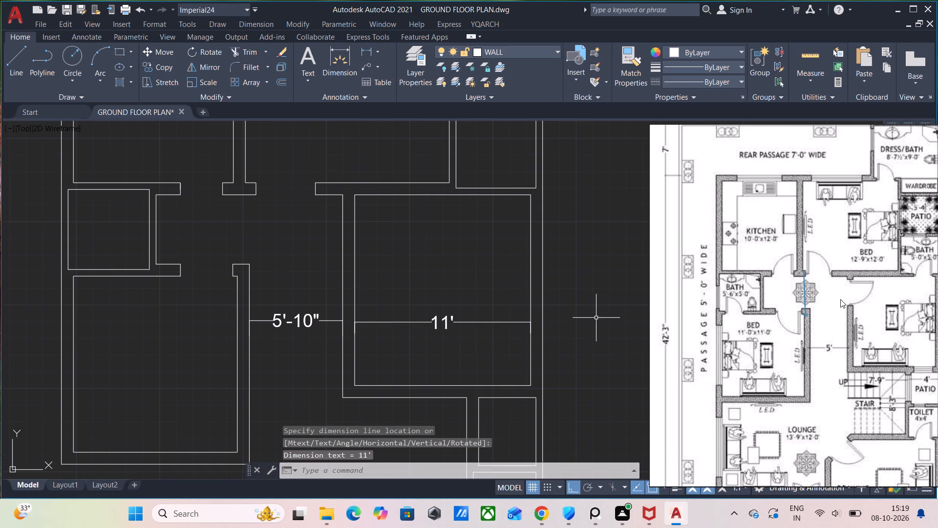
Examine the reference plan for the 5' passage and the room sizes of the bedrooms on either side of it.
{"action": "scroll", "coordinate": [867, 313], "scroll_direction": "up", "scroll_amount": 2}
{"action": "middle_click_drag", "start_coordinate": [879, 343], "coordinate": [834, 340]}
{"action": "scroll", "coordinate": [842, 340], "scroll_direction": "down", "scroll_amount": 2}
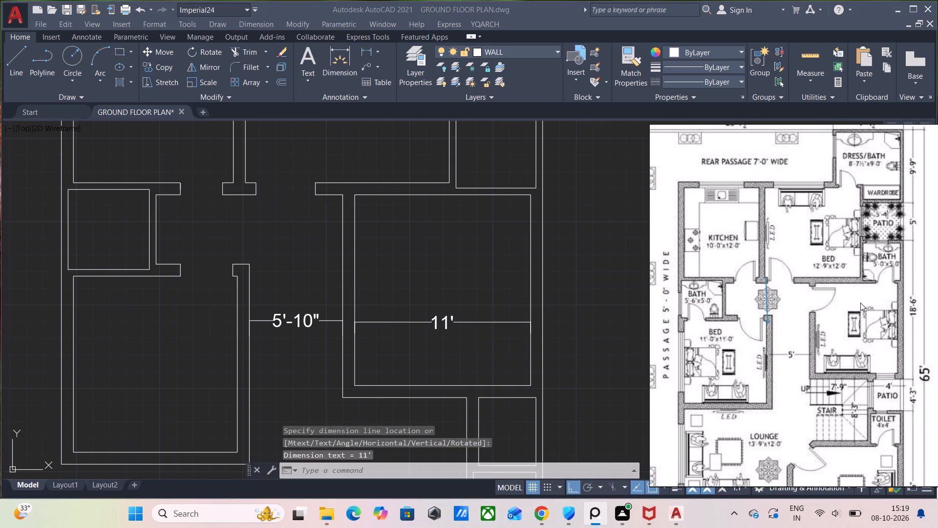
{"action": "scroll", "coordinate": [744, 344], "scroll_direction": "up", "scroll_amount": 2}
{"action": "middle_click_drag", "start_coordinate": [749, 355], "coordinate": [783, 378]}
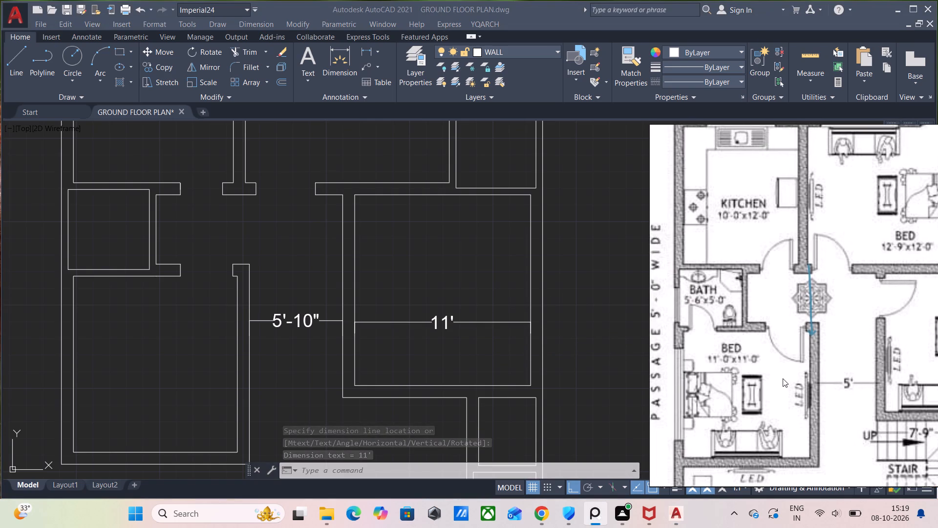
{"action": "middle_click_drag", "start_coordinate": [783, 378], "coordinate": [762, 360]}
{"action": "scroll", "coordinate": [775, 359], "scroll_direction": "down", "scroll_amount": 2}
{"action": "middle_click_drag", "start_coordinate": [840, 356], "coordinate": [808, 354]}
{"action": "scroll", "coordinate": [828, 352], "scroll_direction": "up", "scroll_amount": 2}
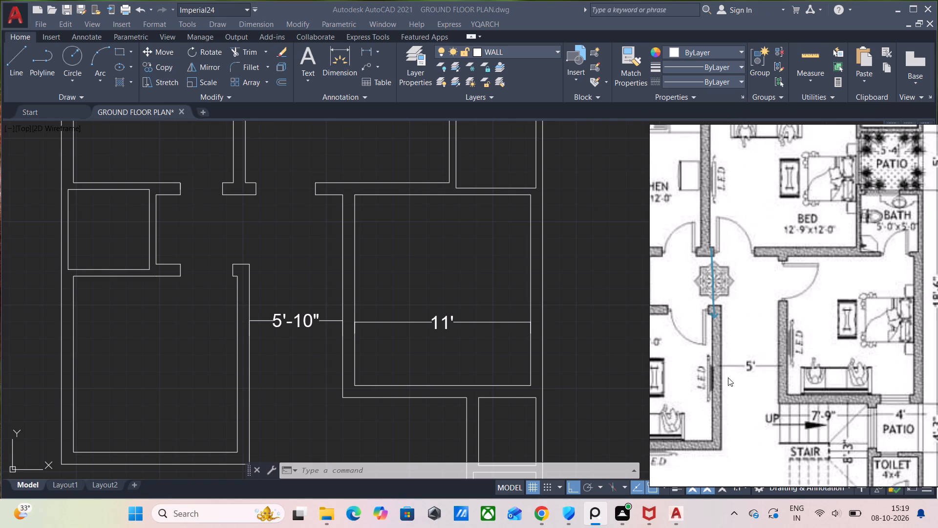
{"action": "scroll", "coordinate": [735, 372], "scroll_direction": "down", "scroll_amount": 2}
{"action": "middle_click_drag", "start_coordinate": [741, 385], "coordinate": [802, 382]}
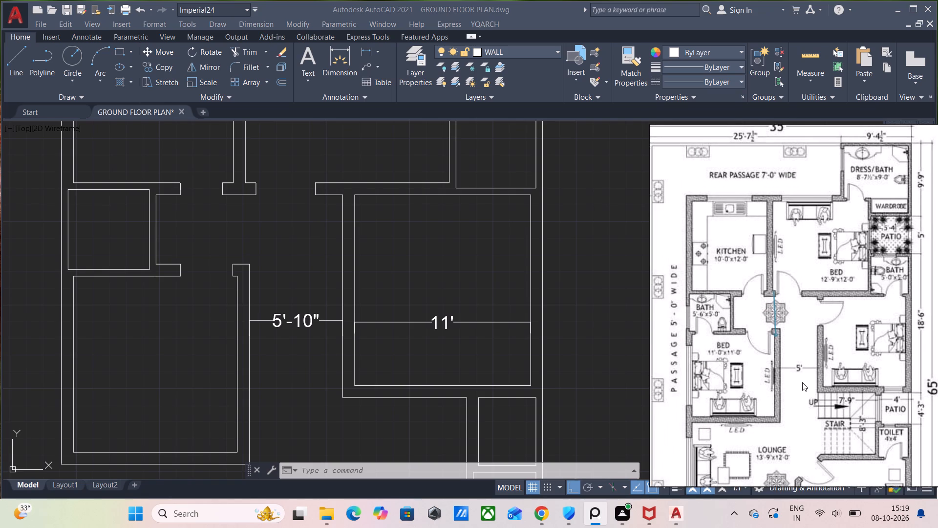
{"action": "middle_click_drag", "start_coordinate": [802, 382], "coordinate": [828, 380]}
{"action": "scroll", "coordinate": [782, 369], "scroll_direction": "up", "scroll_amount": 2}
{"action": "scroll", "coordinate": [726, 369], "scroll_direction": "up", "scroll_amount": 1}
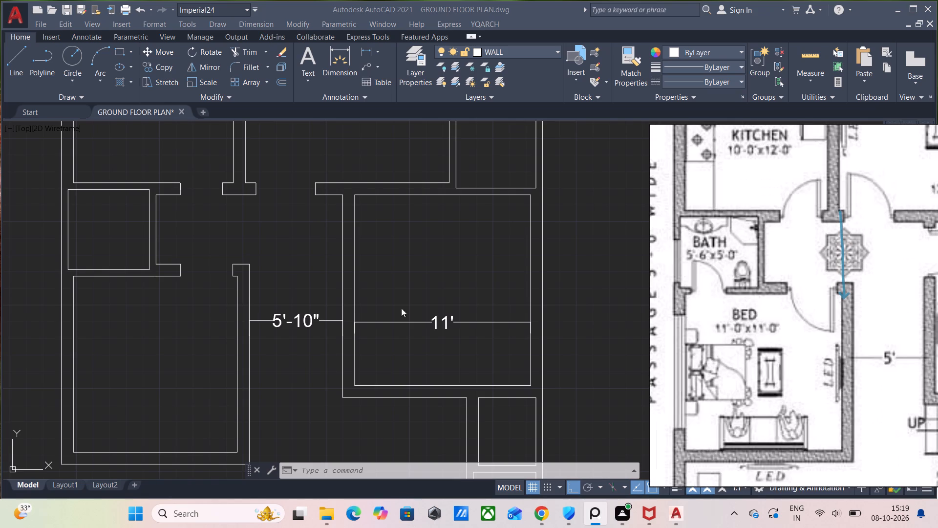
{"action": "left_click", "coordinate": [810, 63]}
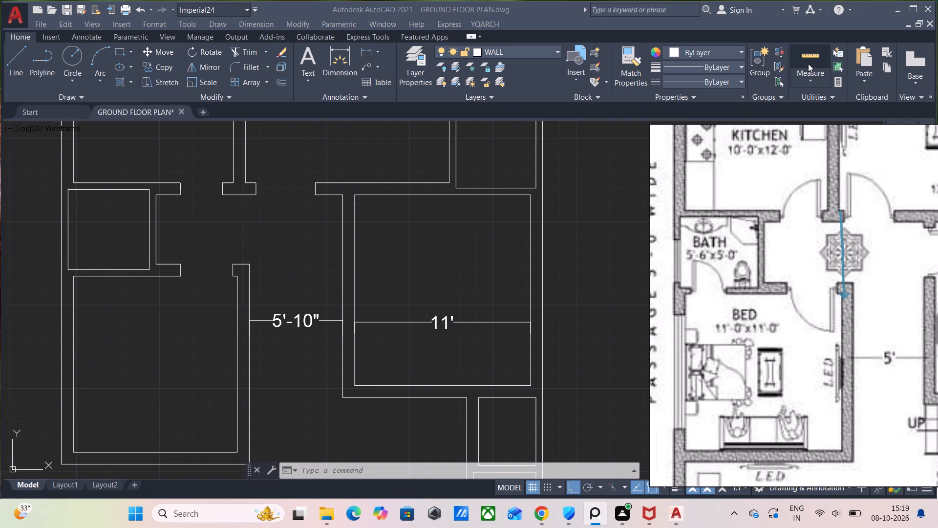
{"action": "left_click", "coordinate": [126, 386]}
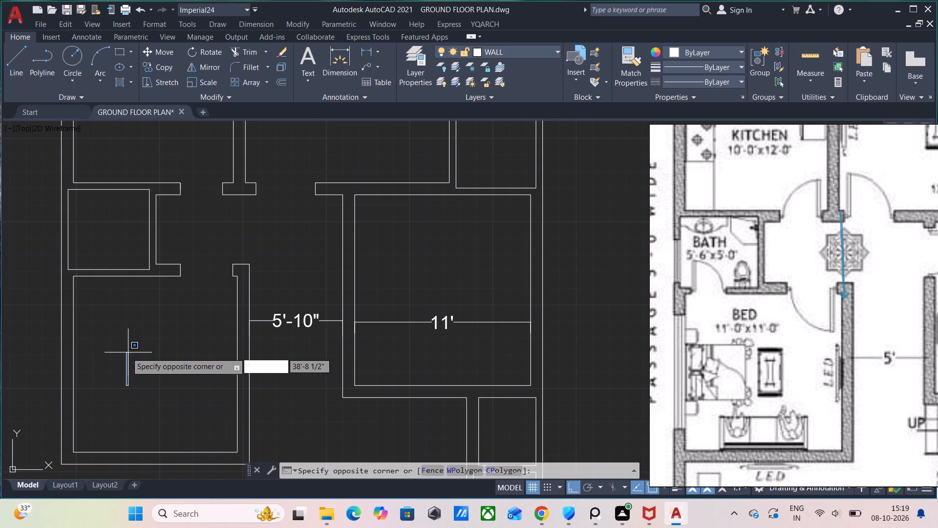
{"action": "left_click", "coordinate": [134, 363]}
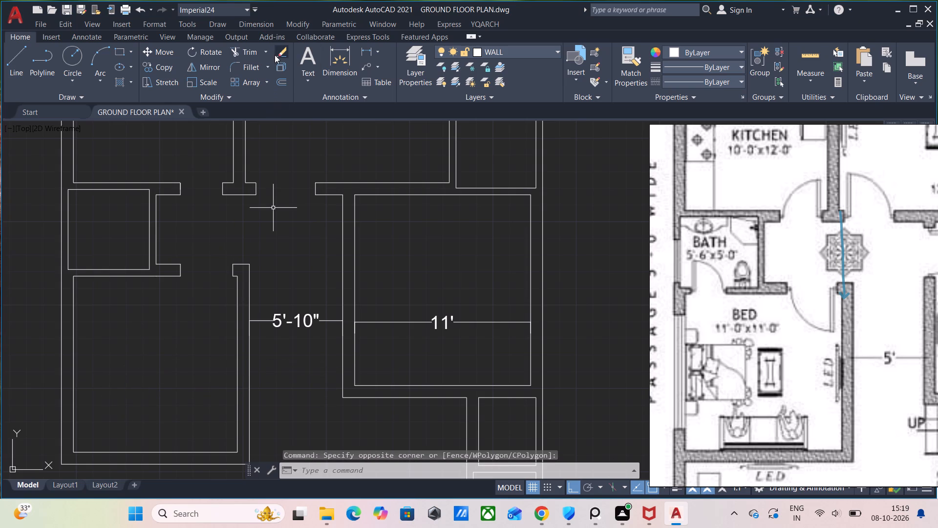
Place a linear dimension across the lower-left bedroom between its inner side wall faces.
{"action": "left_click", "coordinate": [366, 49]}
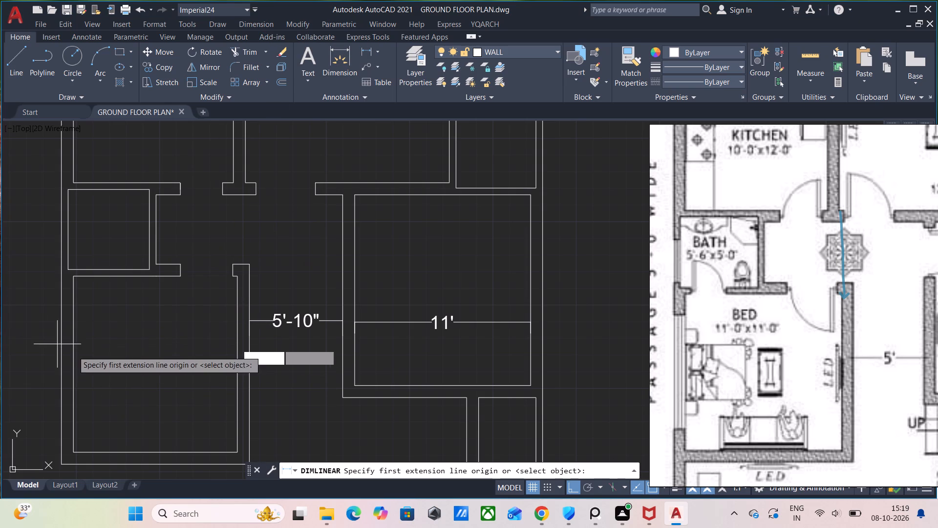
{"action": "left_click", "coordinate": [71, 358]}
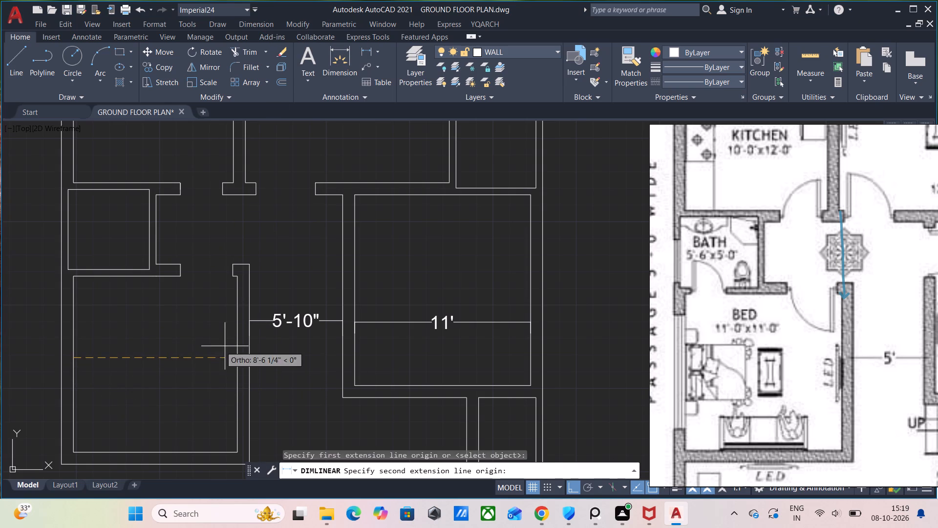
{"action": "left_click", "coordinate": [234, 356]}
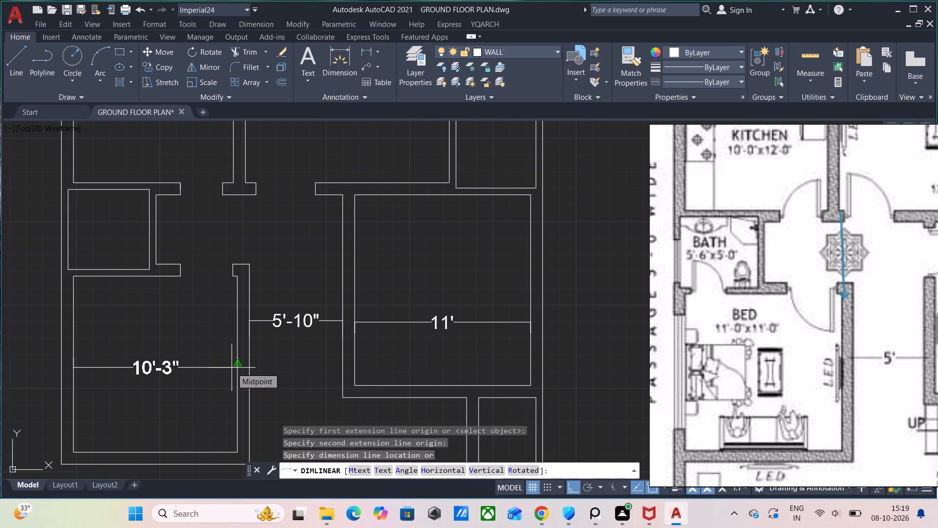
{"action": "left_click", "coordinate": [232, 368]}
Draw an 11' horizontal guide line from the lower-left bedroom's left inner wall face, just above its bottom wall, towards the passage.
{"action": "middle_click_drag", "start_coordinate": [297, 396], "coordinate": [343, 280]}
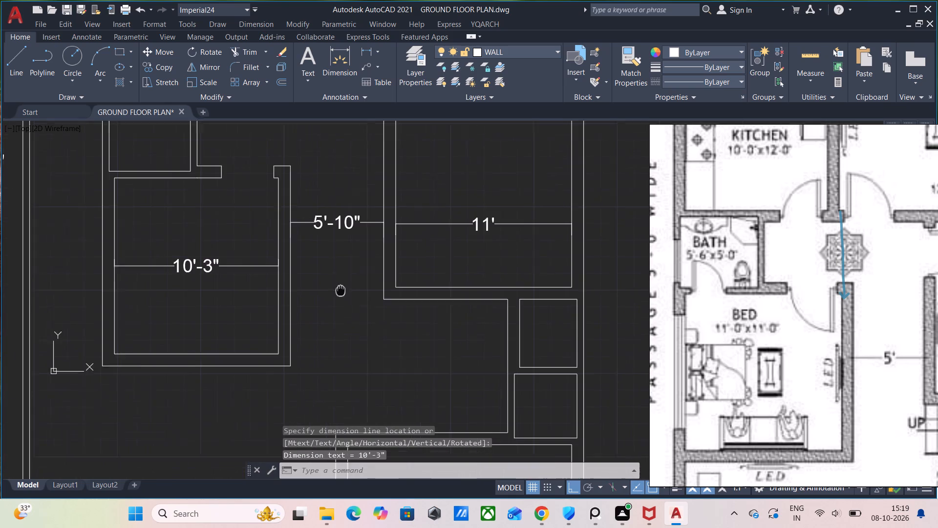
{"action": "middle_click_drag", "start_coordinate": [343, 280], "coordinate": [343, 279]}
{"action": "key", "text": "l"}
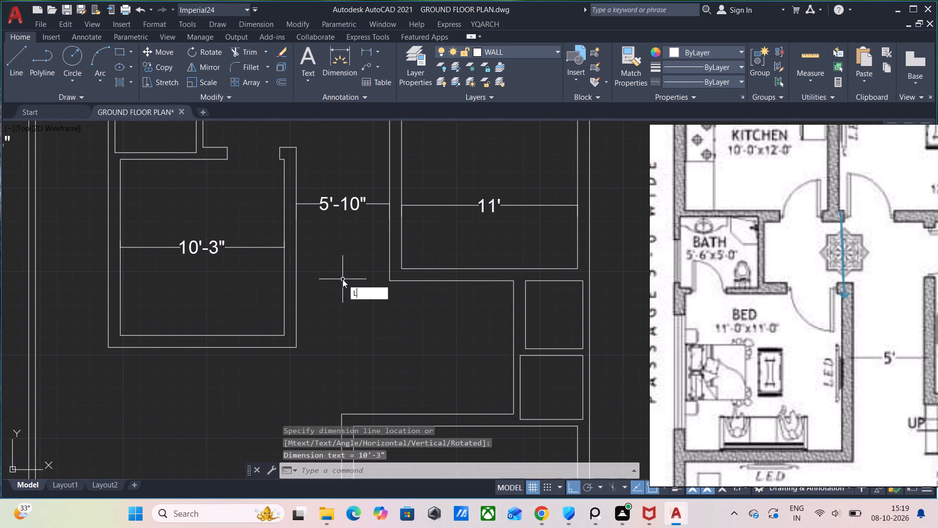
{"action": "key", "text": "Return"}
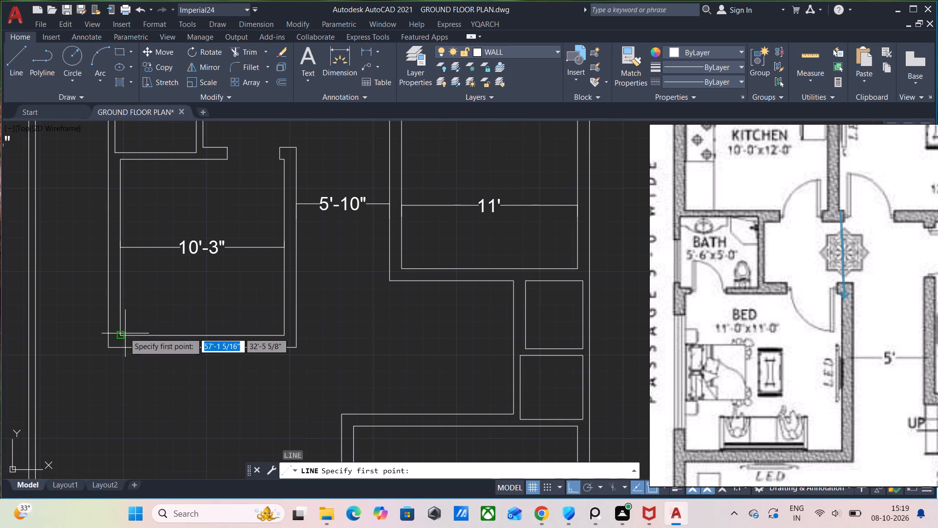
{"action": "left_click", "coordinate": [124, 324]}
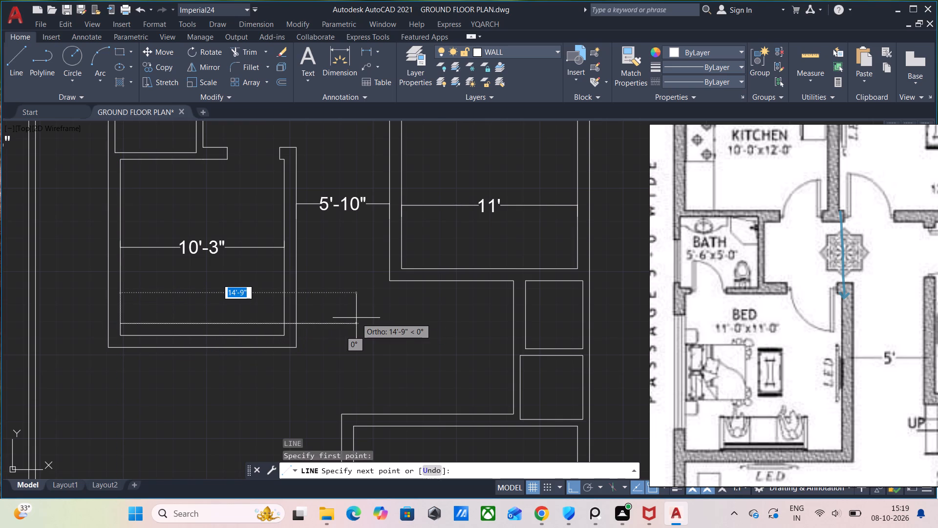
{"action": "type", "text": "11'"}
{"action": "key", "text": "Return"}
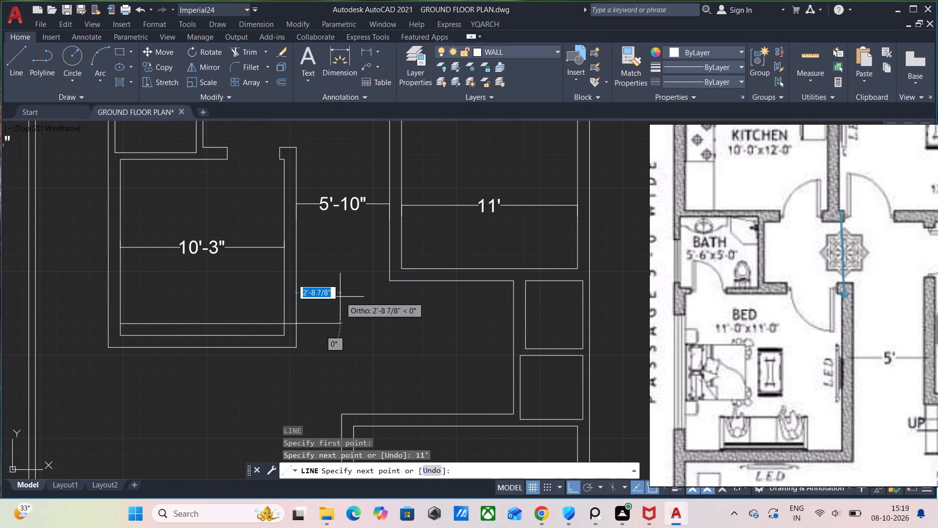
{"action": "key", "text": "Escape"}
Delete the lower-left bedroom's passage-side wall lines together with the short door jamb stub at their top.
{"action": "scroll", "coordinate": [319, 313], "scroll_direction": "up", "scroll_amount": 1}
{"action": "scroll", "coordinate": [278, 280], "scroll_direction": "down", "scroll_amount": 1}
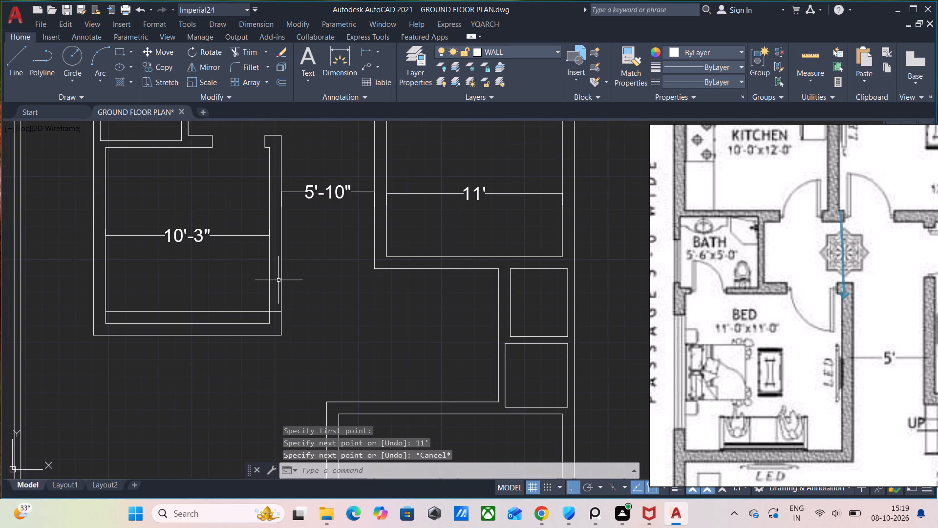
{"action": "middle_click_drag", "start_coordinate": [279, 281], "coordinate": [267, 331]}
{"action": "left_click", "coordinate": [287, 210]}
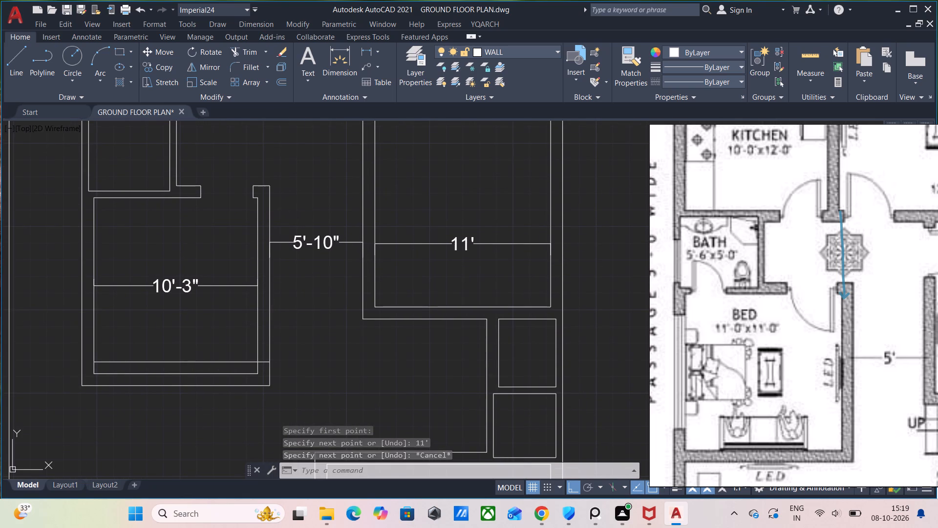
{"action": "left_click", "coordinate": [238, 174]}
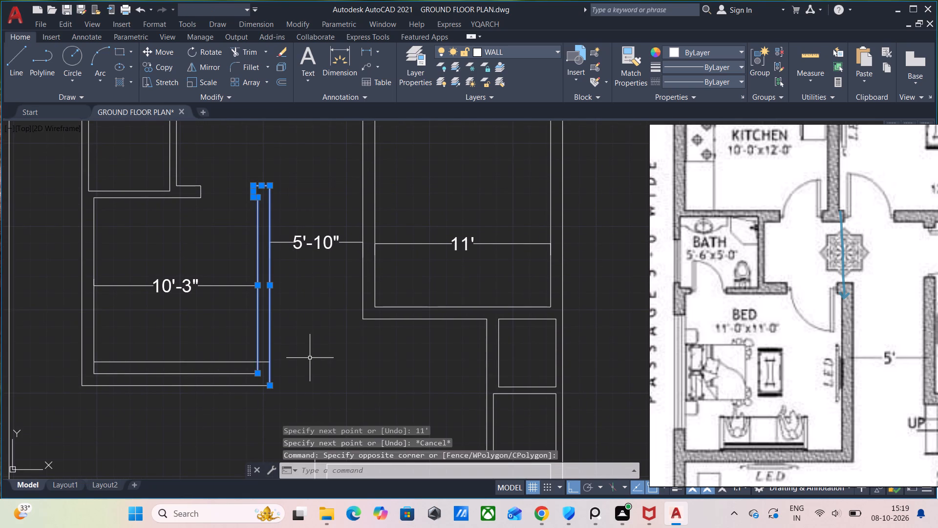
{"action": "key", "text": "Delete"}
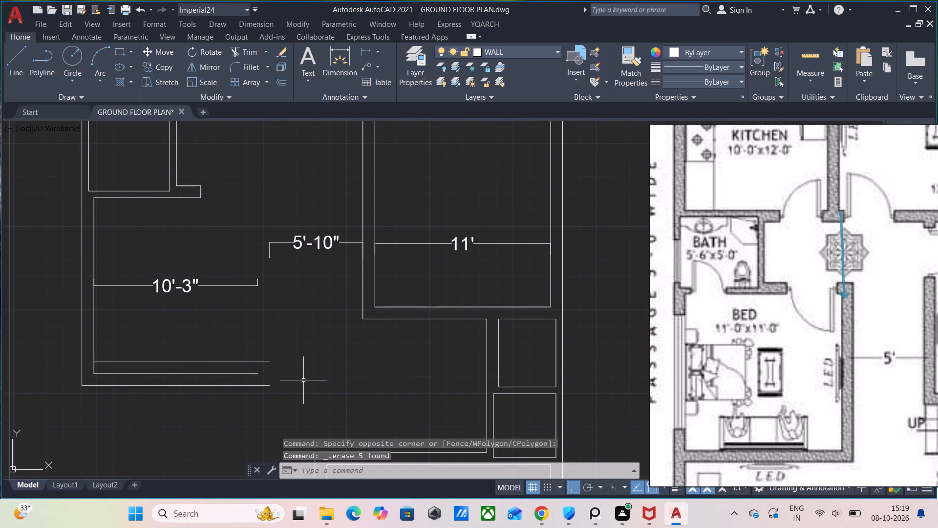
Draw a vertical line closing the bottom wall's open end, from the inner line's endpoint to the outer wall line.
{"action": "key", "text": "l"}
{"action": "key", "text": "Return"}
{"action": "scroll", "coordinate": [292, 386], "scroll_direction": "up", "scroll_amount": 2}
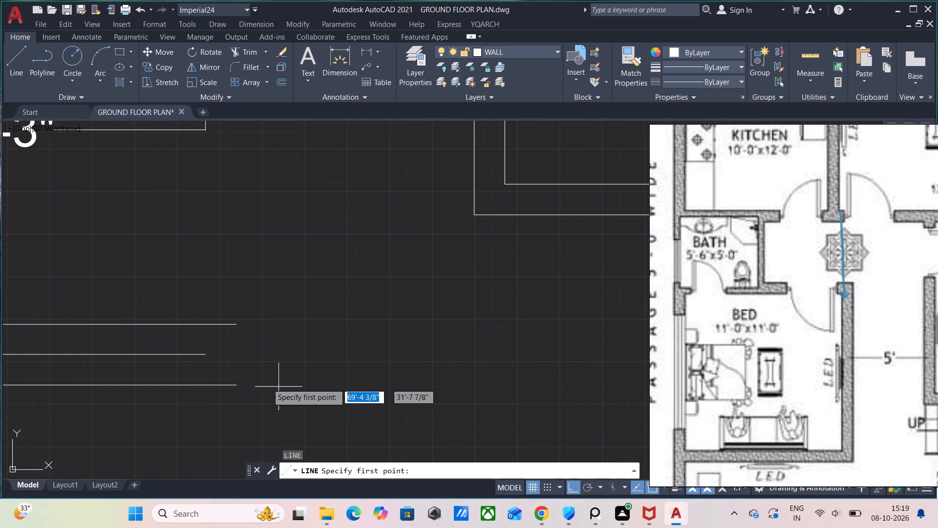
{"action": "left_click", "coordinate": [200, 357]}
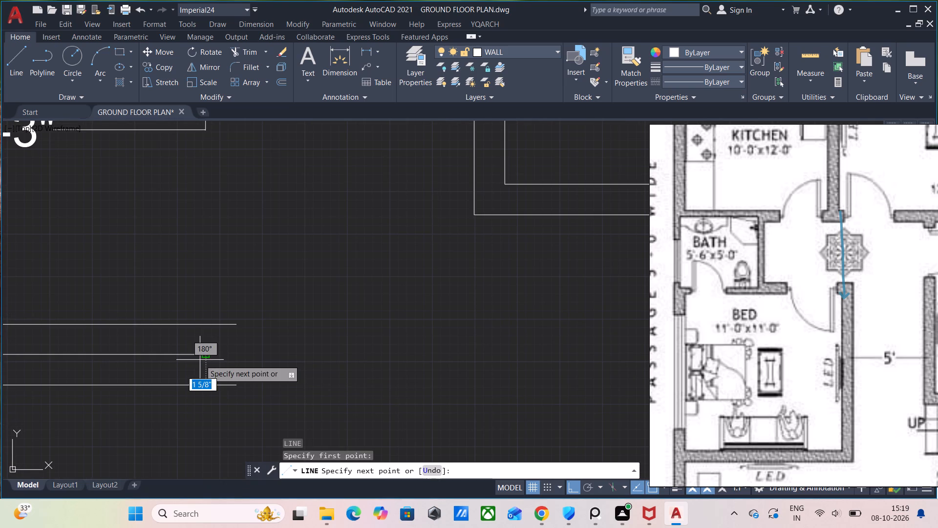
{"action": "left_click", "coordinate": [203, 388]}
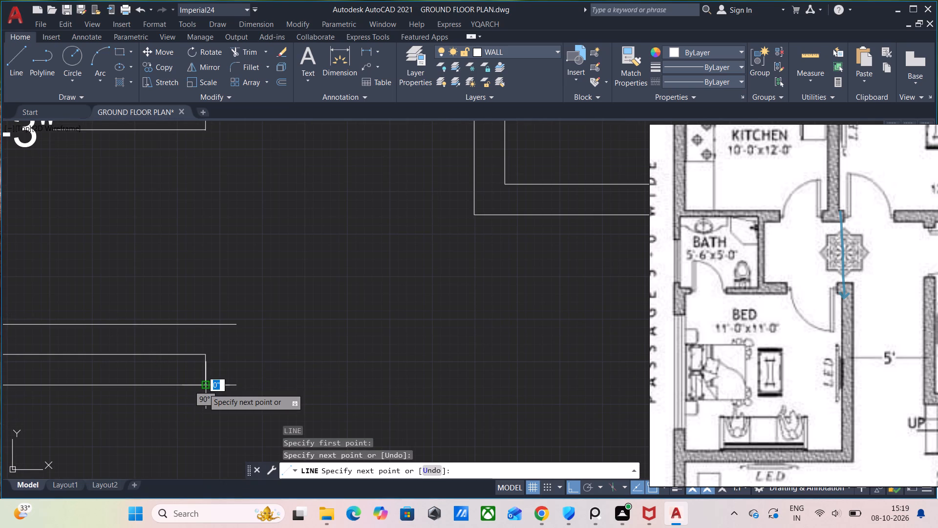
{"action": "key", "text": "Escape"}
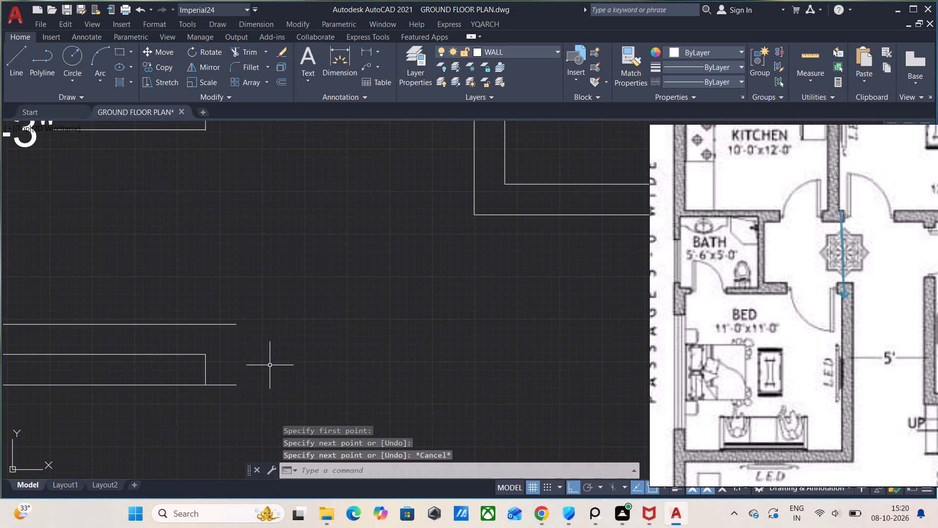
Trim the outer bottom wall line where it extends past the vertical closing line.
{"action": "key", "text": "t"}
{"action": "key", "text": "r"}
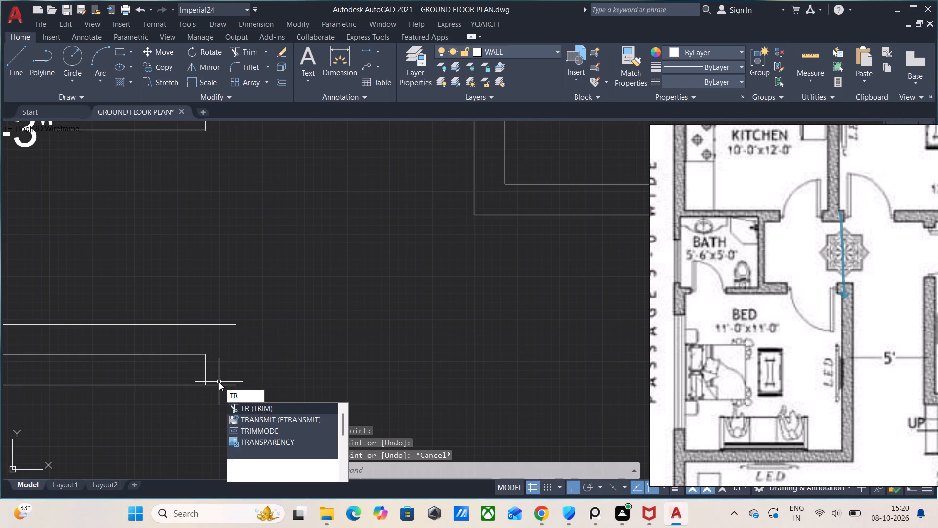
{"action": "key", "text": "Return"}
{"action": "left_click_drag", "start_coordinate": [219, 376], "coordinate": [221, 403]}
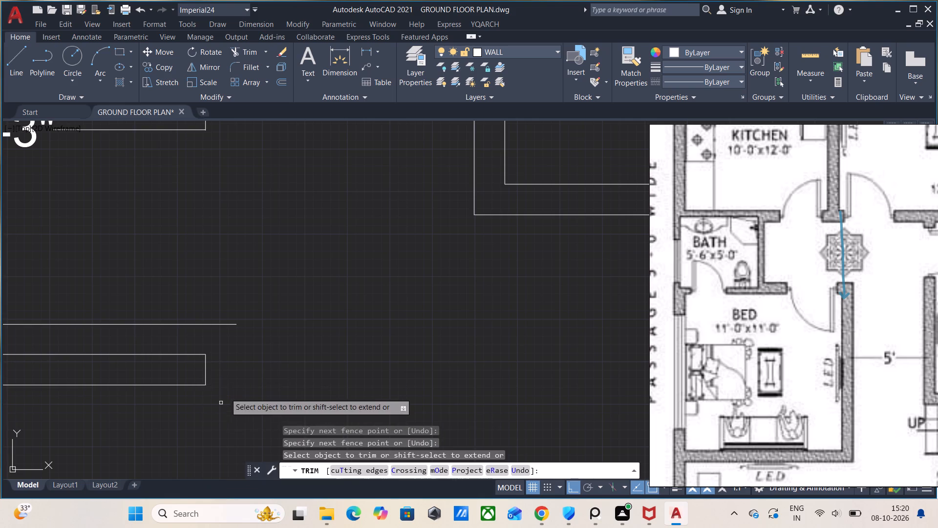
{"action": "key", "text": "Escape"}
Extend the bottom wall from its closed inner corner to below the 11' guide line's end, using a 9" left-aligned wall.
{"action": "type", "text": "WW"}
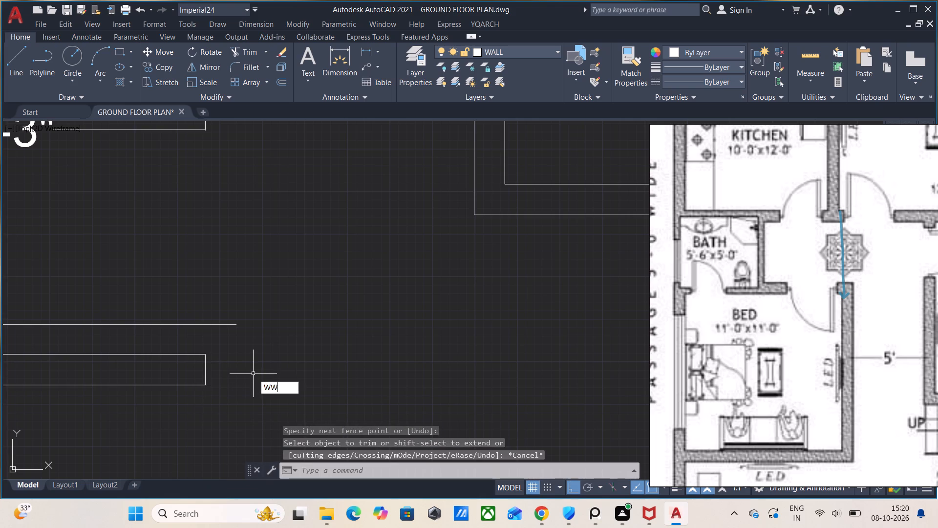
{"action": "key", "text": "Return"}
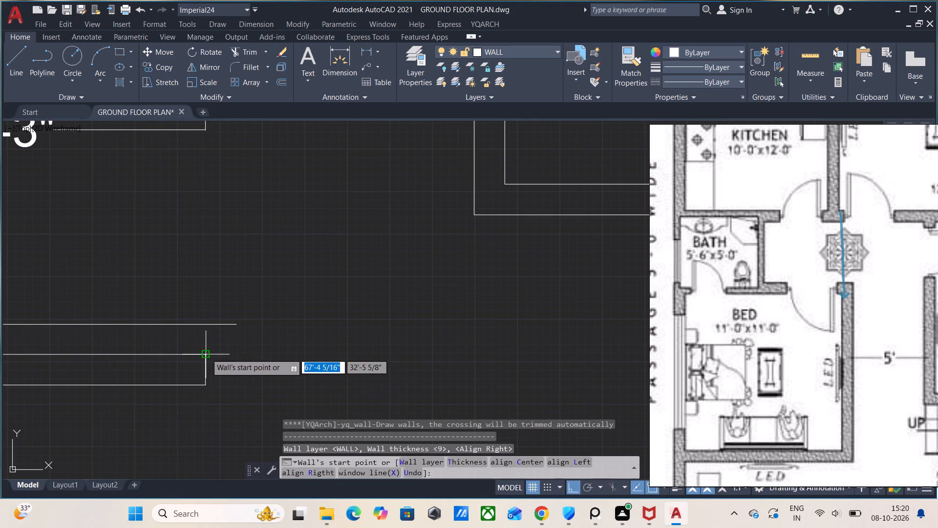
{"action": "left_click", "coordinate": [206, 353]}
{"action": "left_click", "coordinate": [280, 357]}
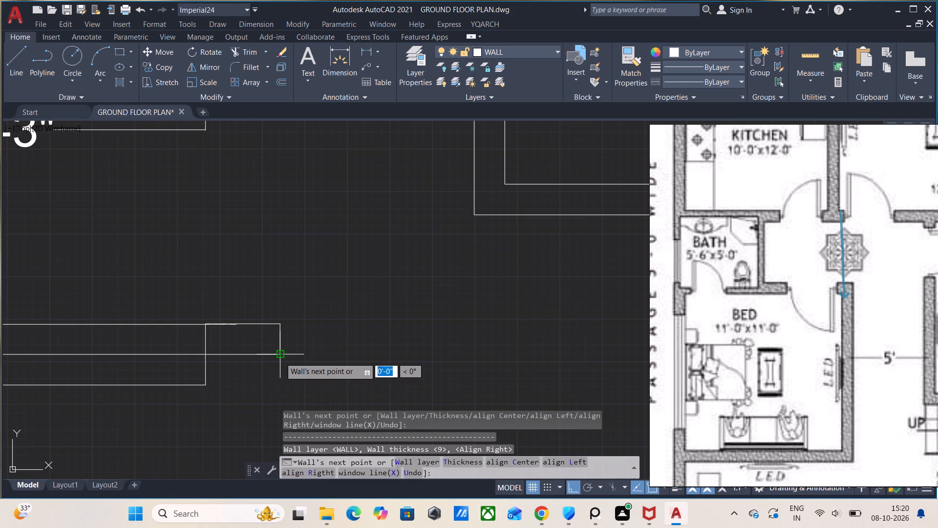
{"action": "key", "text": "ctrl+z"}
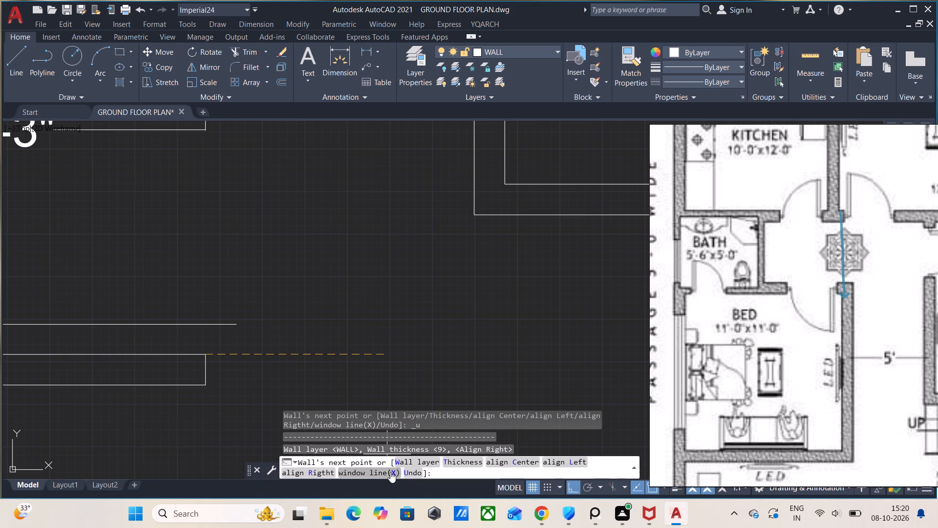
{"action": "left_click", "coordinate": [327, 468]}
{"action": "left_click", "coordinate": [286, 378]}
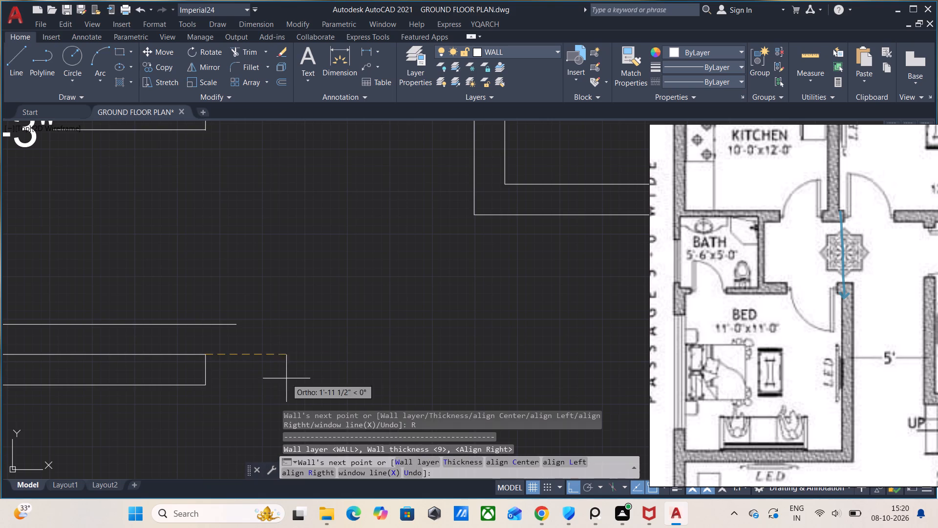
{"action": "key", "text": "ctrl+z"}
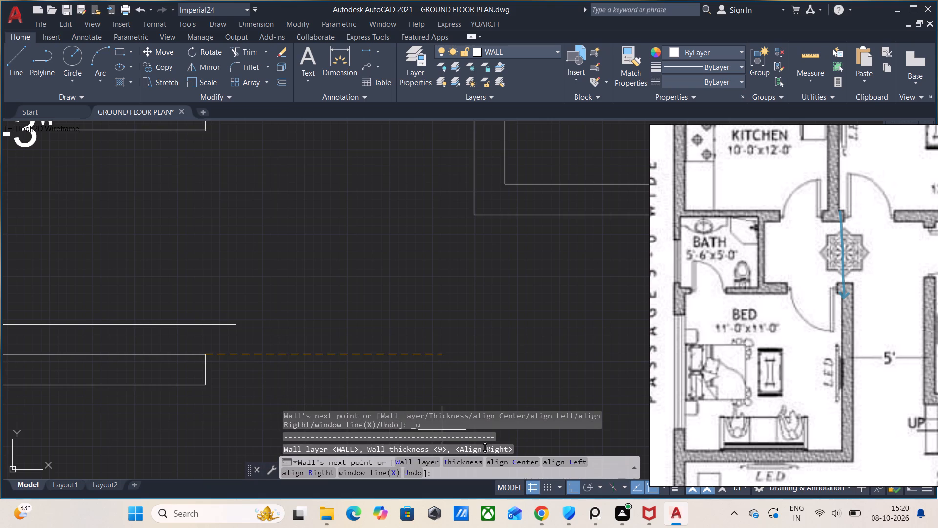
{"action": "left_click", "coordinate": [576, 461]}
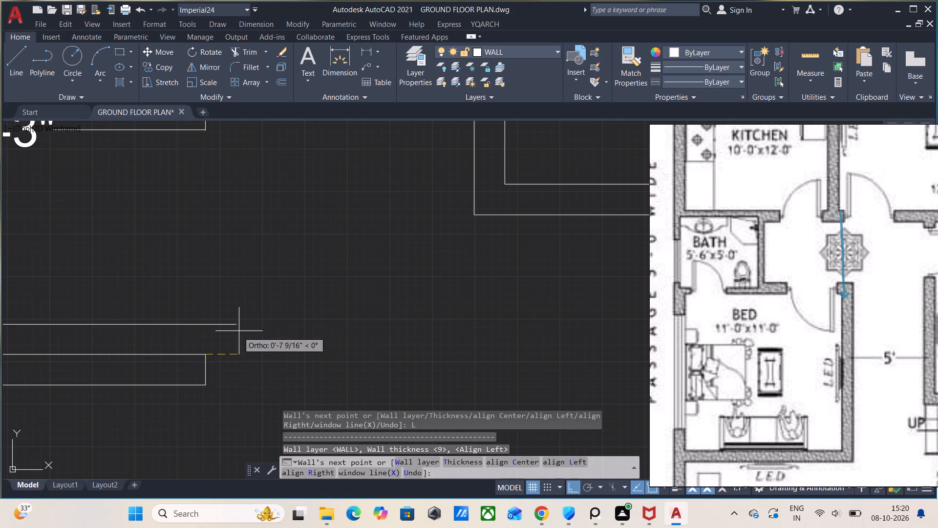
{"action": "left_click", "coordinate": [235, 357]}
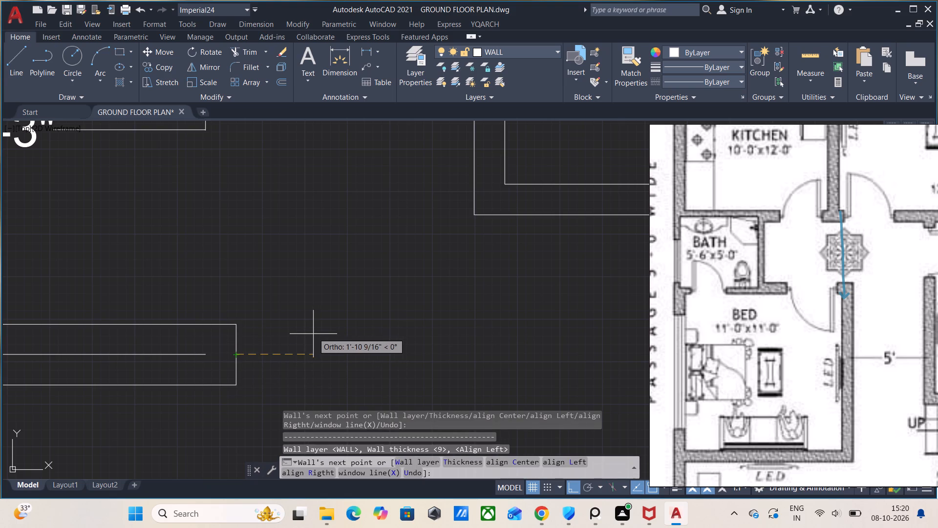
{"action": "scroll", "coordinate": [313, 335], "scroll_direction": "down", "scroll_amount": 1}
{"action": "key", "text": "ctrl+z"}
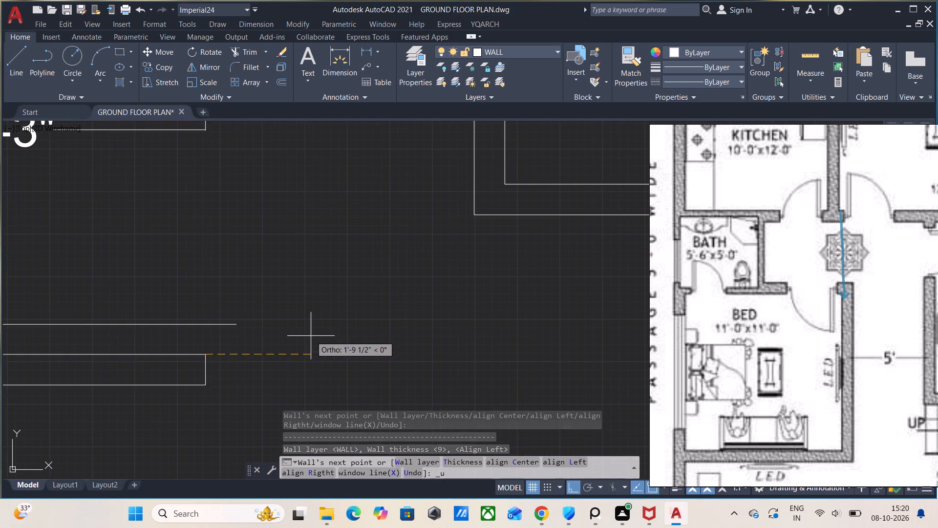
{"action": "key", "text": "Escape"}
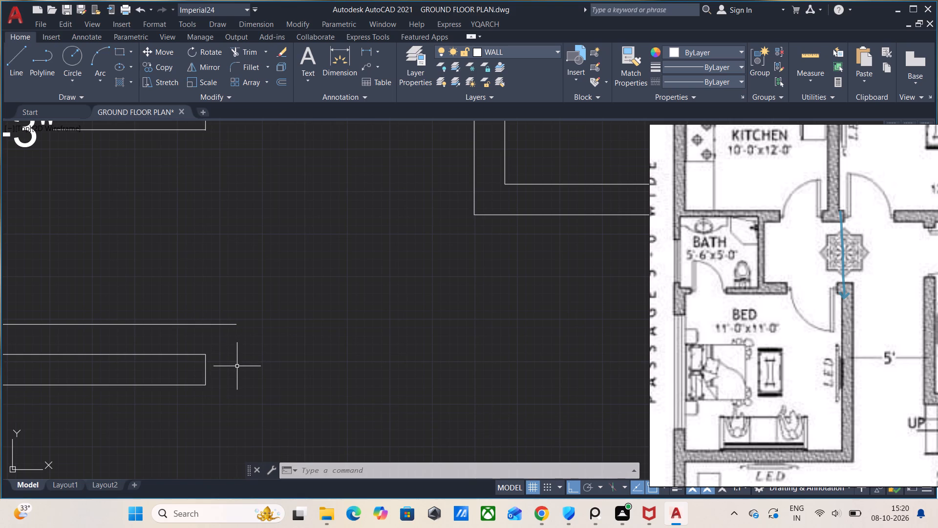
{"action": "type", "text": "WW"}
{"action": "key", "text": "Return"}
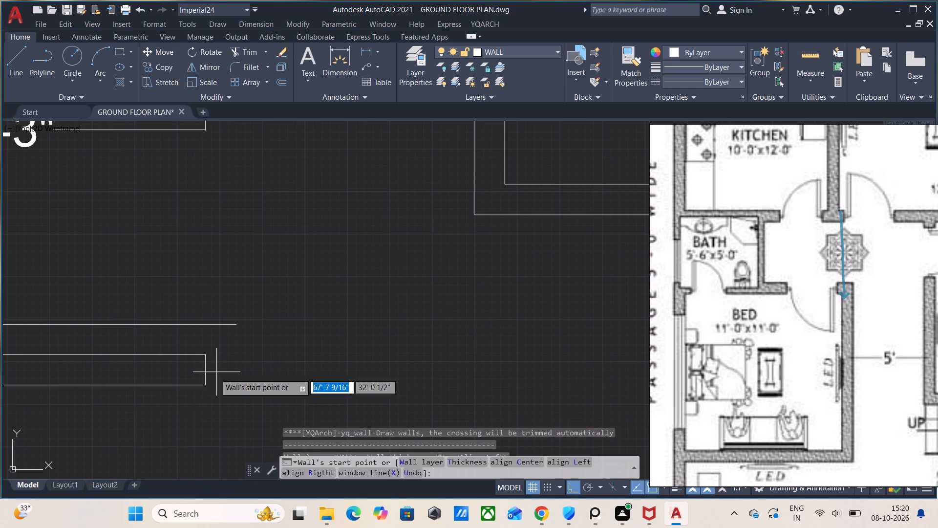
{"action": "left_click", "coordinate": [203, 353]}
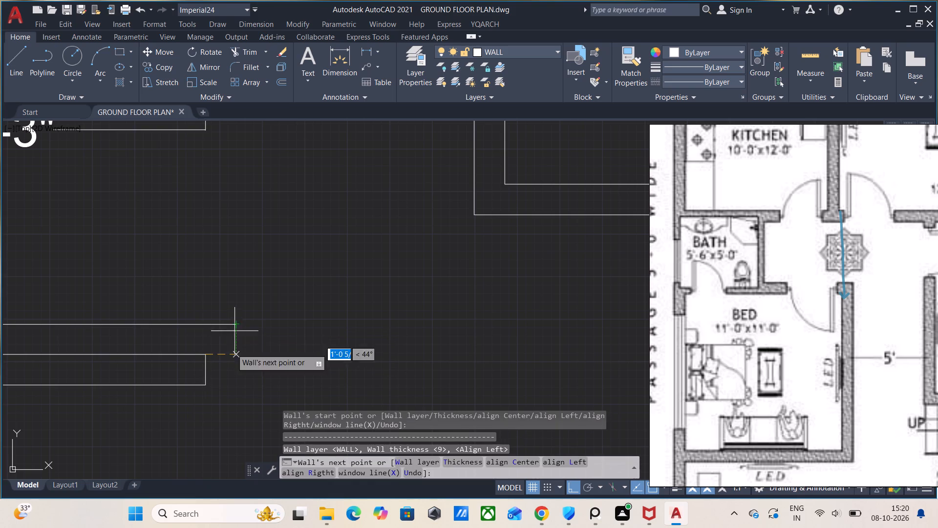
{"action": "left_click", "coordinate": [235, 356]}
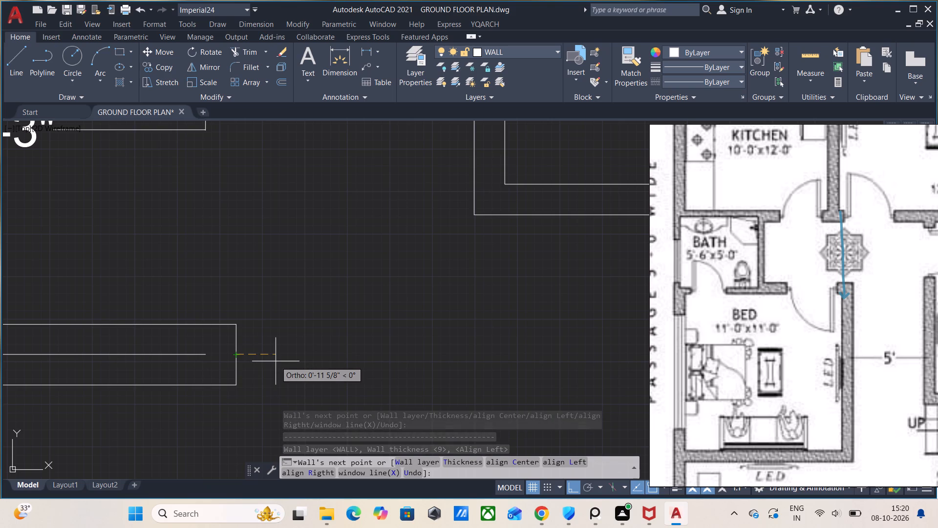
{"action": "key", "text": "Escape"}
Extend the bottom wall's inner line to the new vertical end line.
{"action": "key", "text": "l"}
{"action": "key", "text": "Return"}
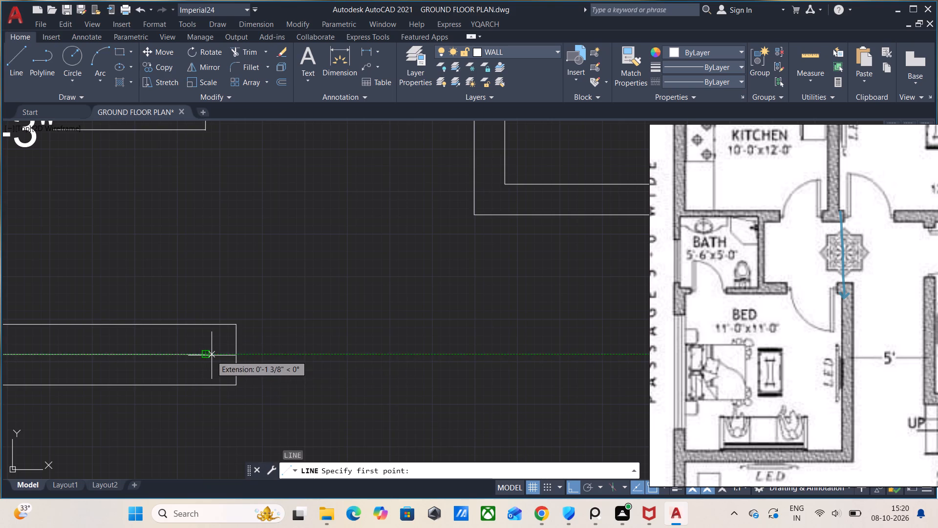
{"action": "key", "text": "Escape"}
{"action": "type", "text": "EX"}
{"action": "key", "text": "Return"}
{"action": "left_click", "coordinate": [198, 356]}
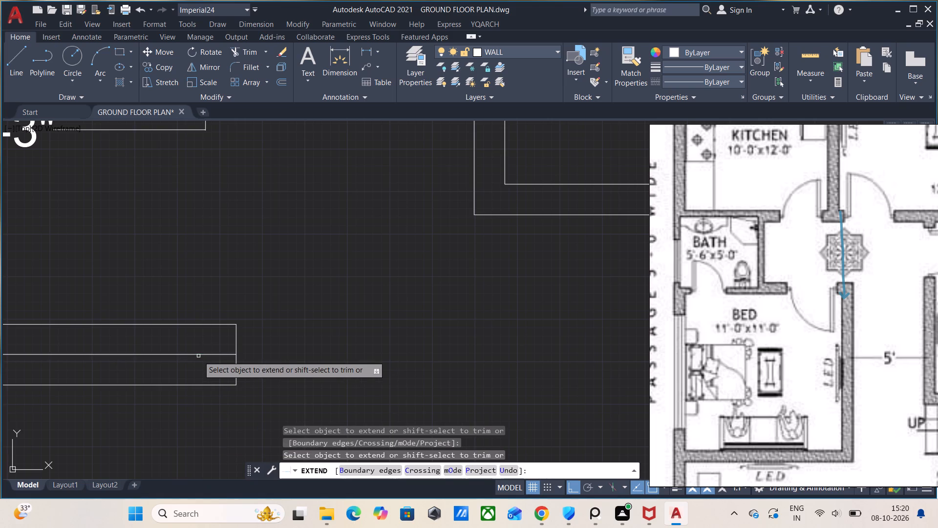
{"action": "key", "text": "Escape"}
Trim away the 11' guide line and the leftover vertical piece above the bottom wall's end.
{"action": "scroll", "coordinate": [242, 343], "scroll_direction": "down", "scroll_amount": 2}
{"action": "middle_click_drag", "start_coordinate": [255, 349], "coordinate": [266, 351]}
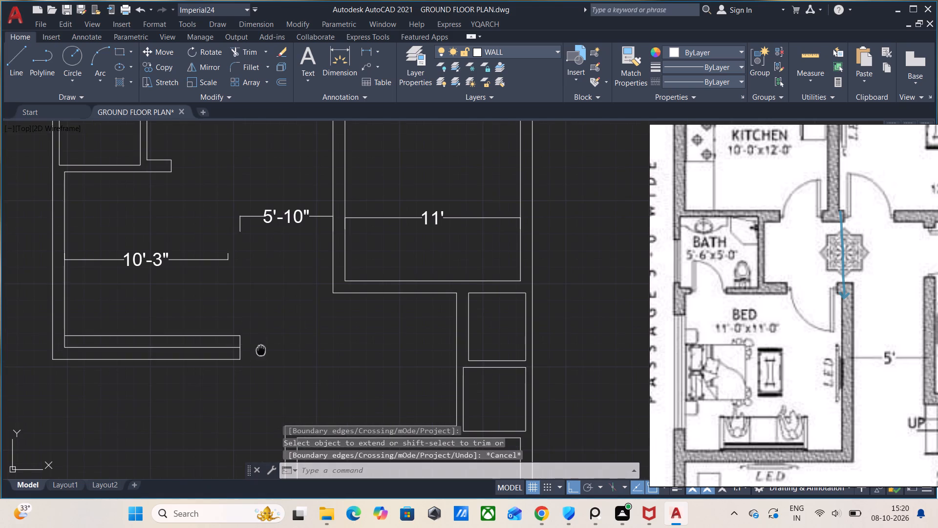
{"action": "middle_click_drag", "start_coordinate": [266, 351], "coordinate": [284, 360]}
{"action": "scroll", "coordinate": [271, 359], "scroll_direction": "up", "scroll_amount": 1}
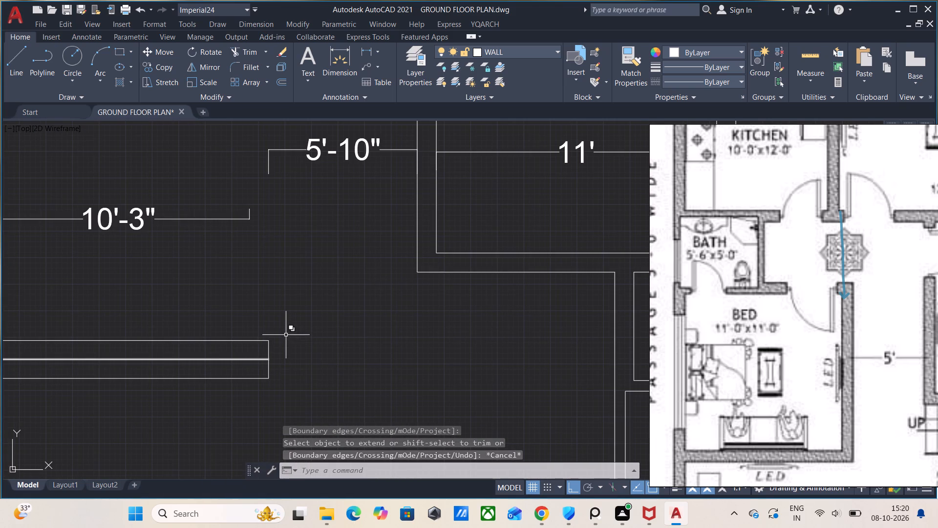
{"action": "key", "text": "t"}
{"action": "key", "text": "r"}
{"action": "key", "text": "Return"}
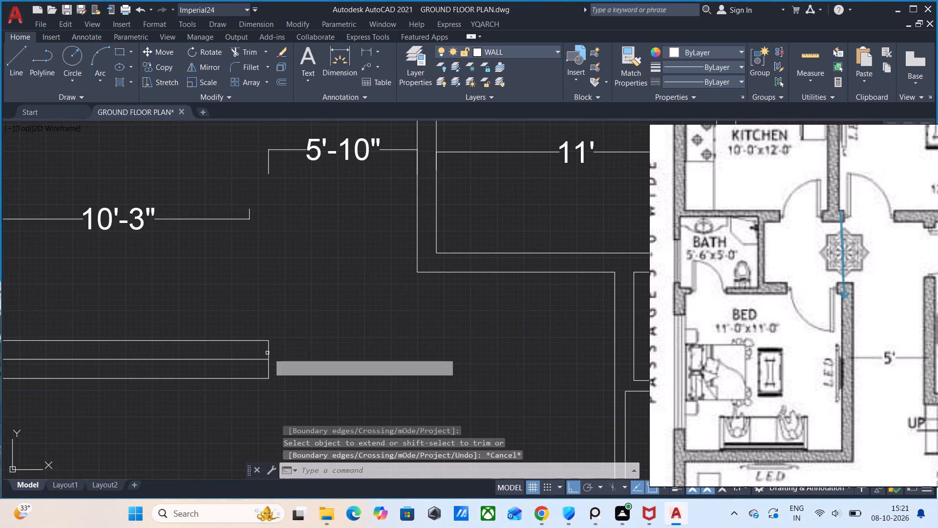
{"action": "left_click", "coordinate": [279, 349]}
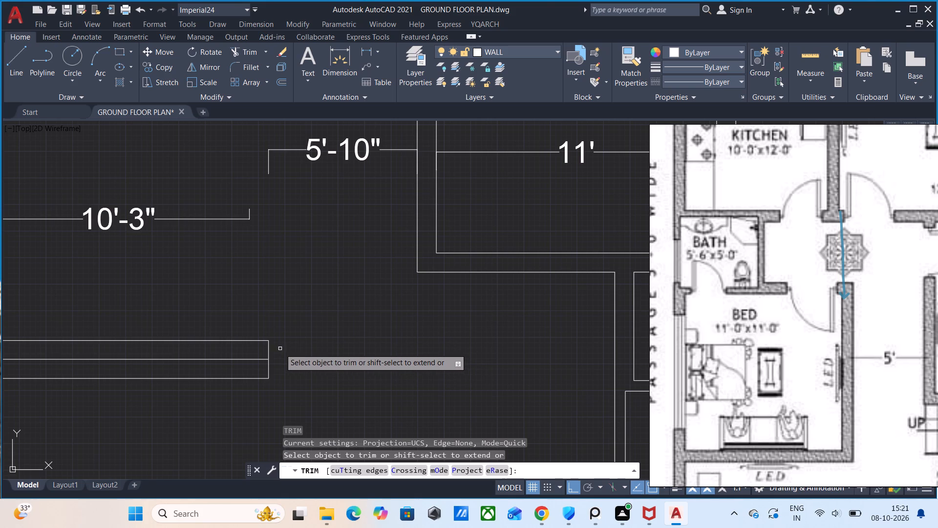
{"action": "left_click", "coordinate": [231, 333]}
{"action": "scroll", "coordinate": [261, 326], "scroll_direction": "down", "scroll_amount": 1}
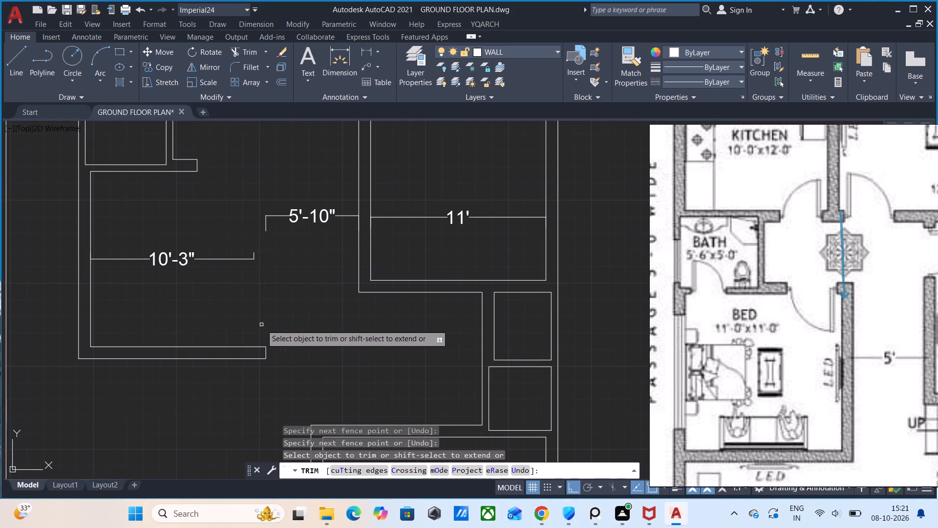
{"action": "key", "text": "Escape"}
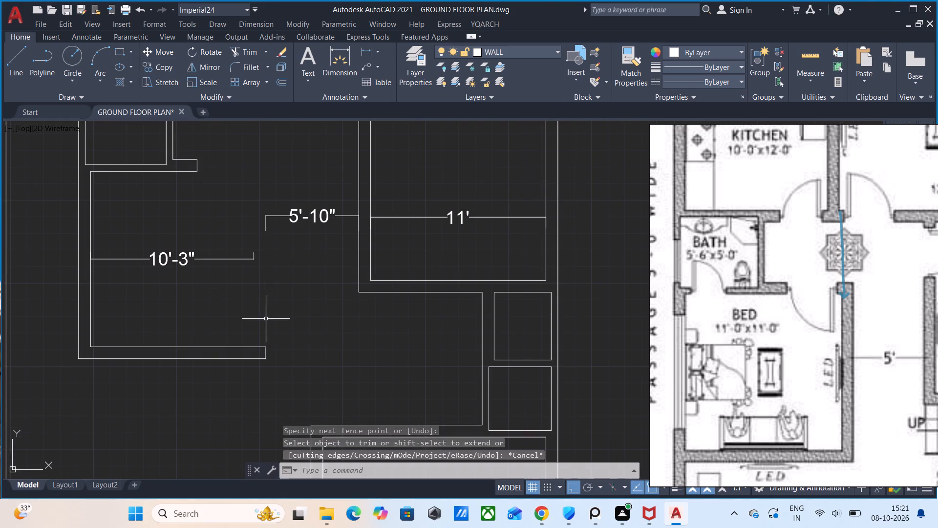
Extend the bottom wall a further 9" towards the passage from its inner end corner, using the wall tool.
{"action": "key", "text": "w"}
{"action": "key", "text": "w"}
{"action": "key", "text": "Return"}
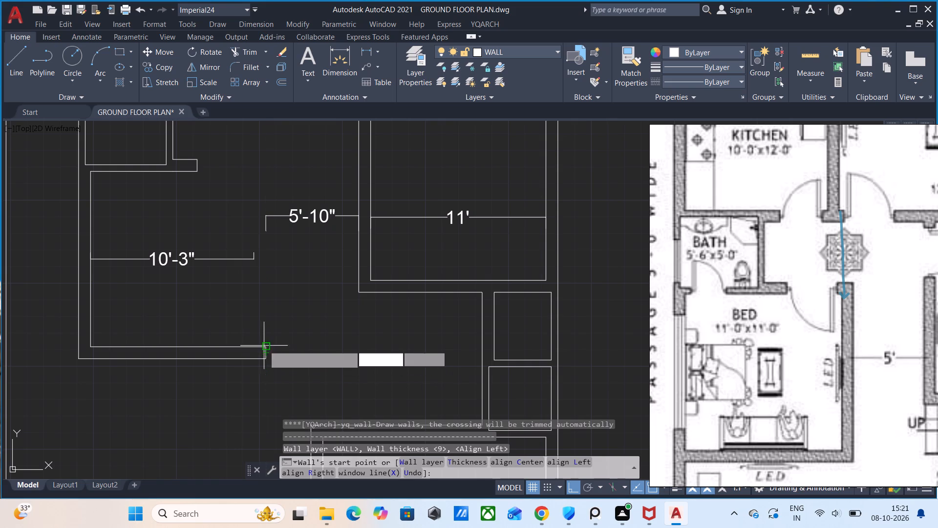
{"action": "left_click", "coordinate": [264, 346]}
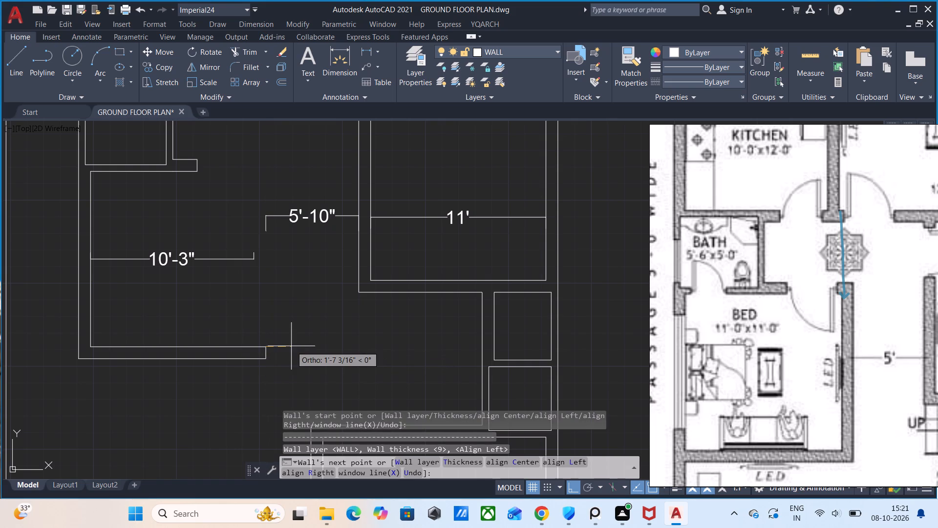
{"action": "left_click", "coordinate": [291, 346]}
{"action": "key", "text": "ctrl+z"}
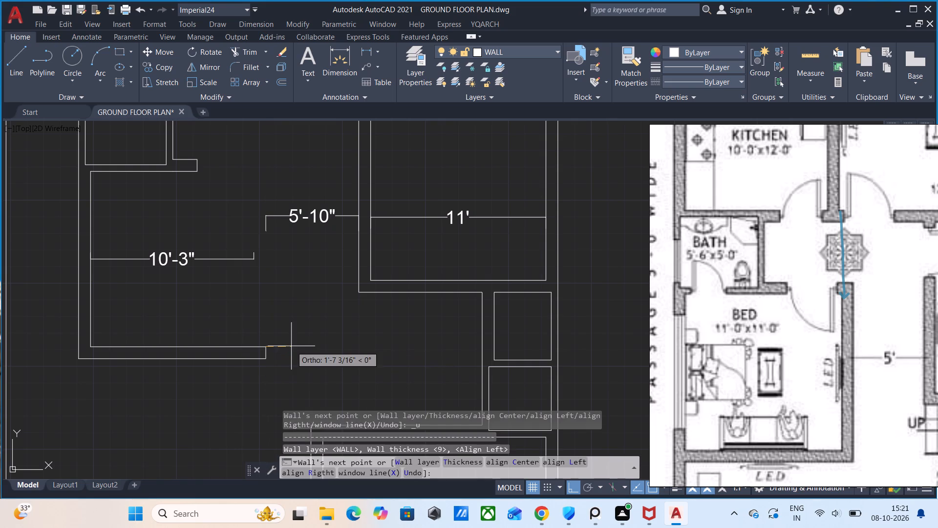
{"action": "key", "text": "5"}
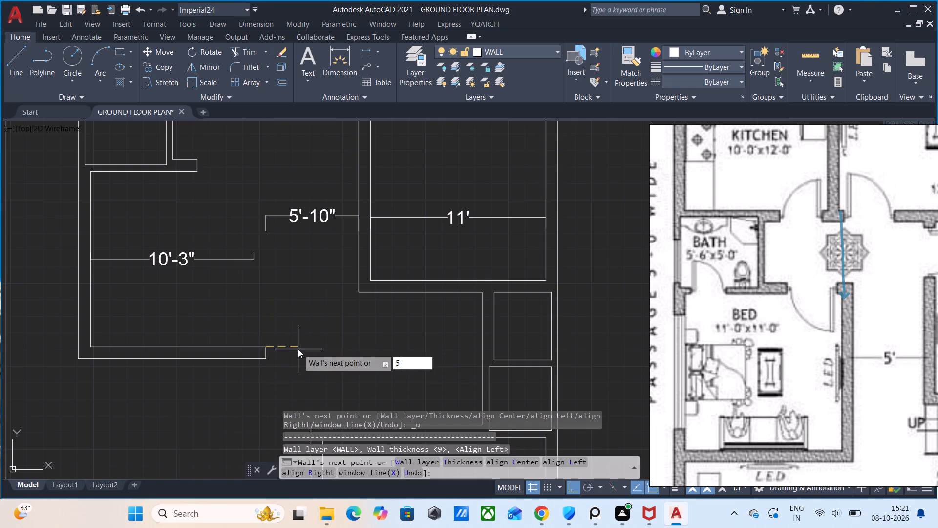
{"action": "key", "text": "BackSpace"}
{"action": "type", "text": "9\""}
{"action": "key", "text": "Return"}
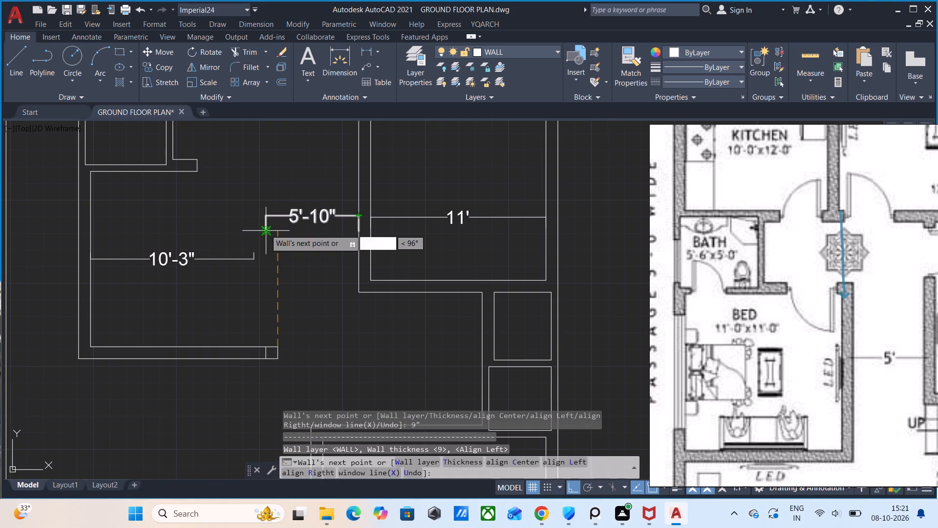
Draw the passage-side wall up from the extended bottom wall, level with the upper edge of the wall stub below the bath.
{"action": "left_click", "coordinate": [289, 178]}
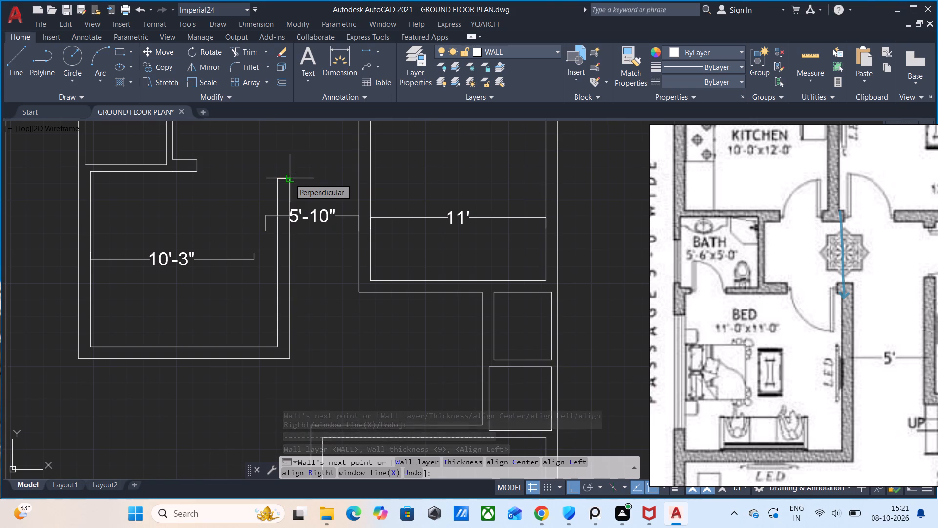
{"action": "key", "text": "ctrl+z"}
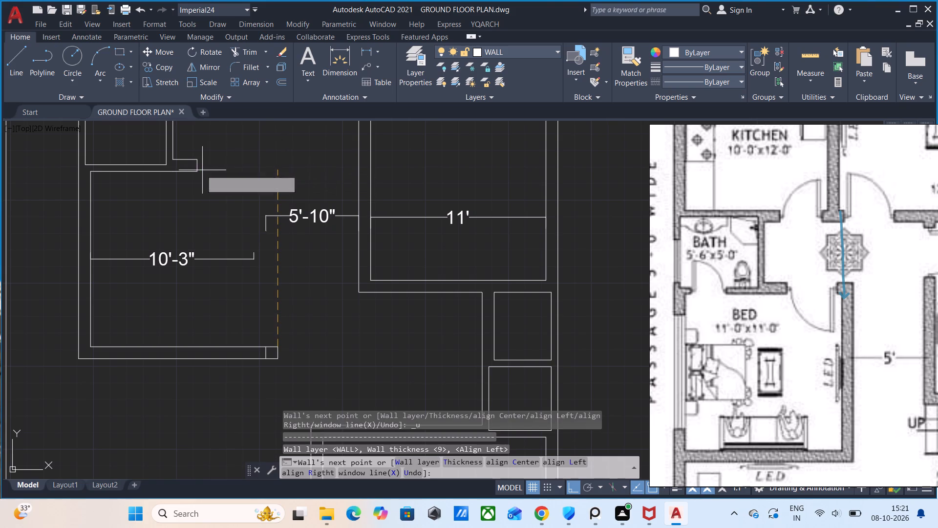
{"action": "left_click", "coordinate": [278, 168]}
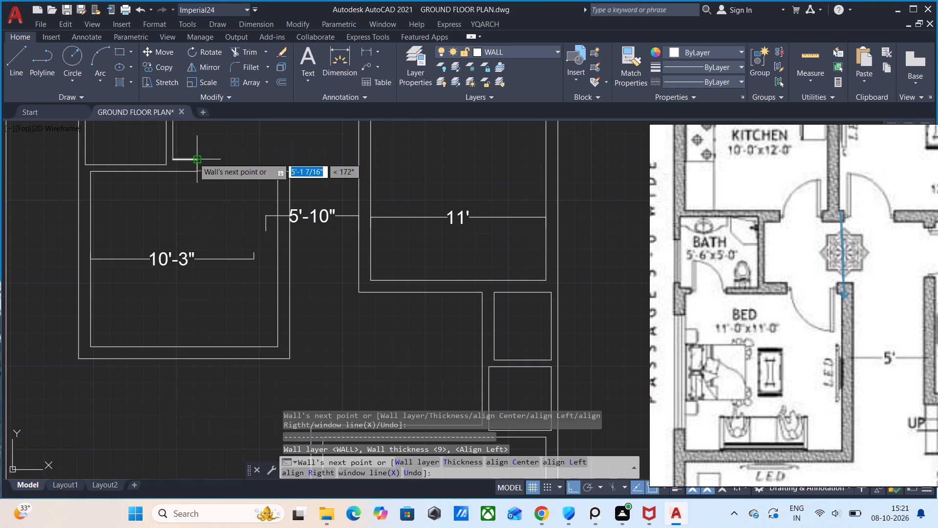
{"action": "left_click", "coordinate": [279, 156]}
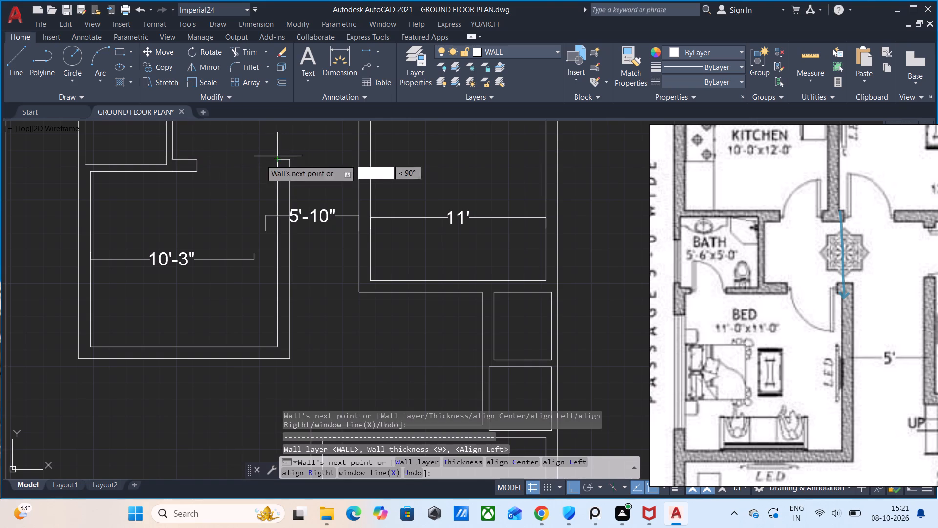
Add a right-aligned door jamb stub about 1' long from the passage-side wall's top, towards the stub below the bath.
{"action": "left_click", "coordinate": [267, 158]}
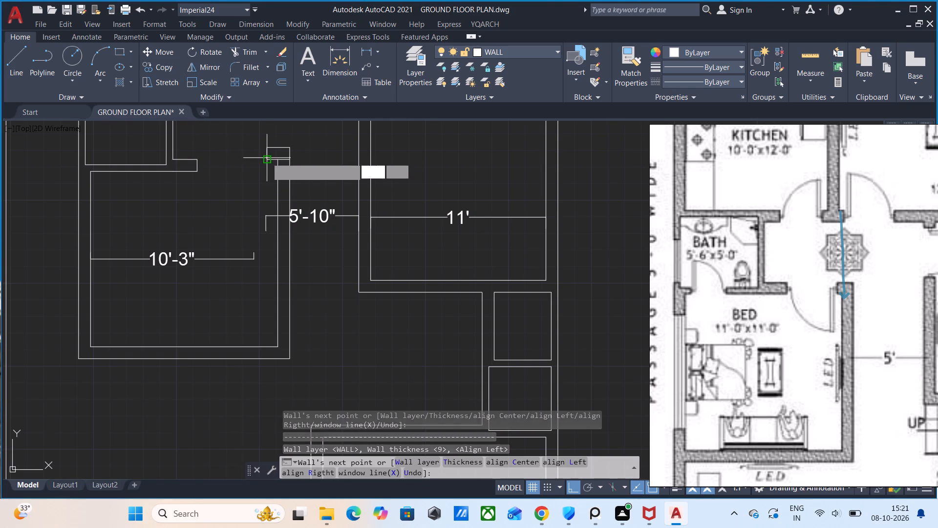
{"action": "key", "text": "ctrl+z"}
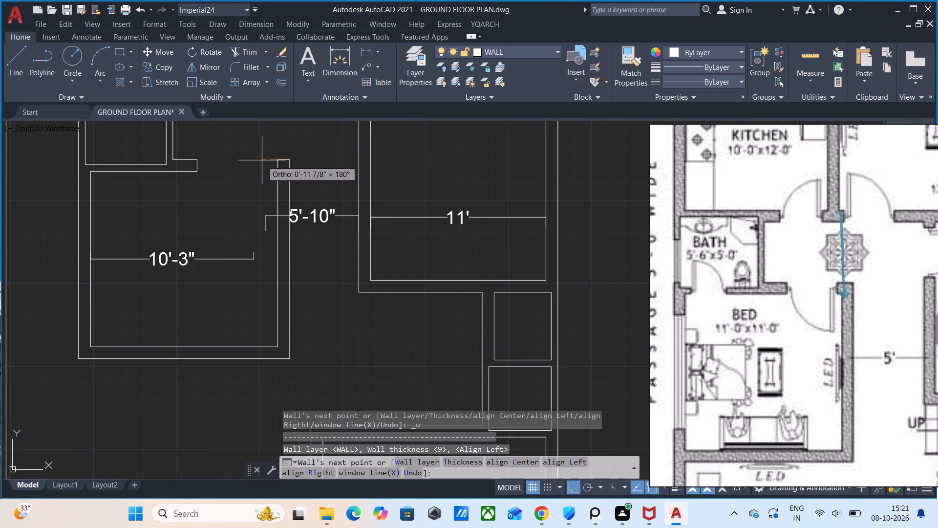
{"action": "left_click", "coordinate": [325, 471]}
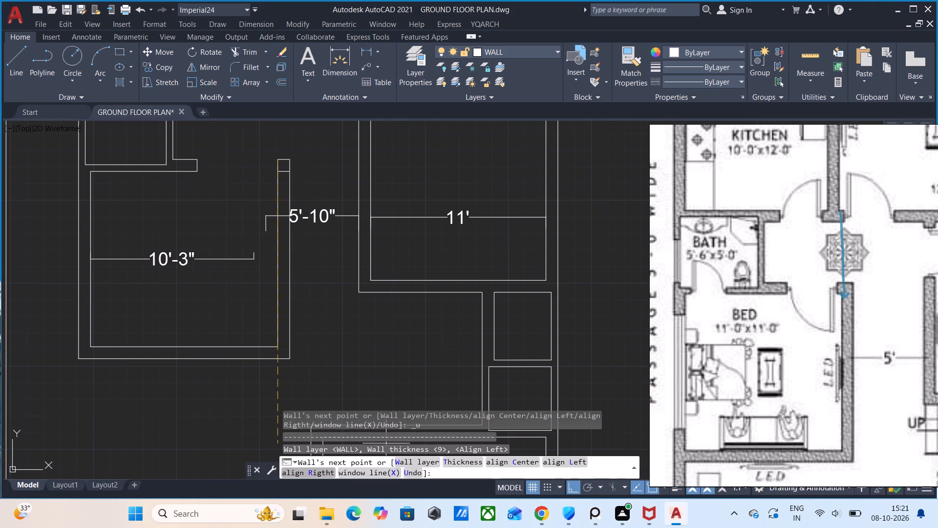
{"action": "left_click", "coordinate": [262, 163]}
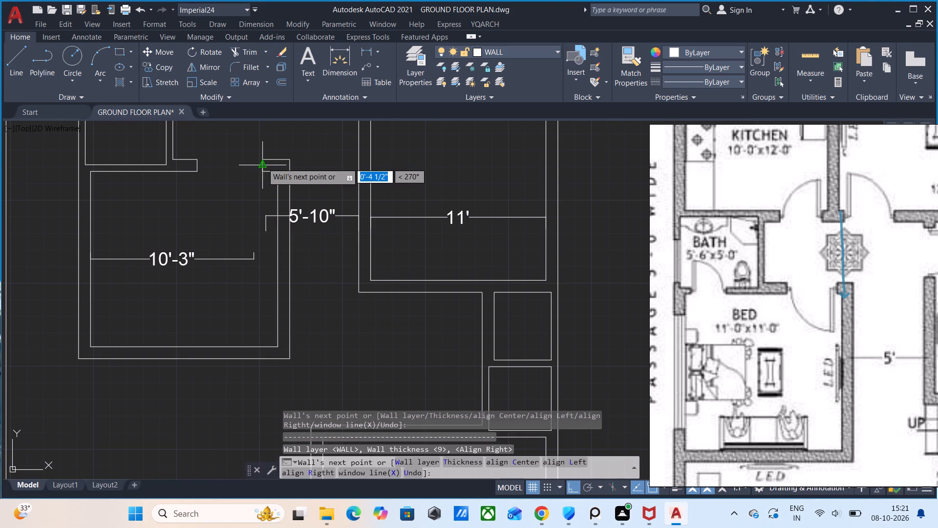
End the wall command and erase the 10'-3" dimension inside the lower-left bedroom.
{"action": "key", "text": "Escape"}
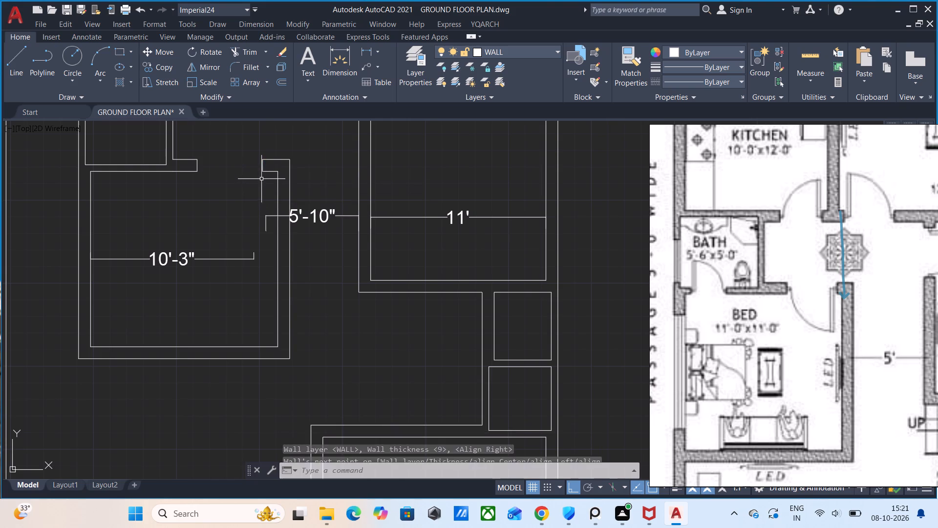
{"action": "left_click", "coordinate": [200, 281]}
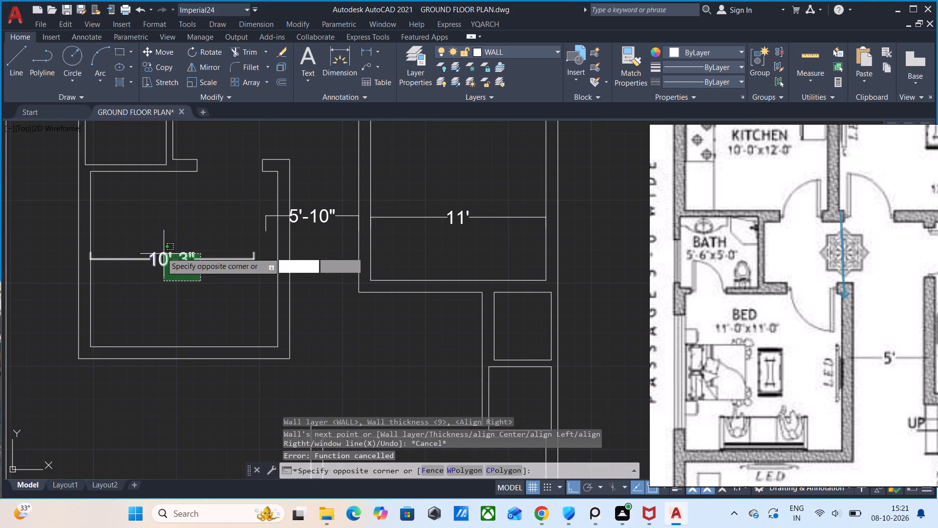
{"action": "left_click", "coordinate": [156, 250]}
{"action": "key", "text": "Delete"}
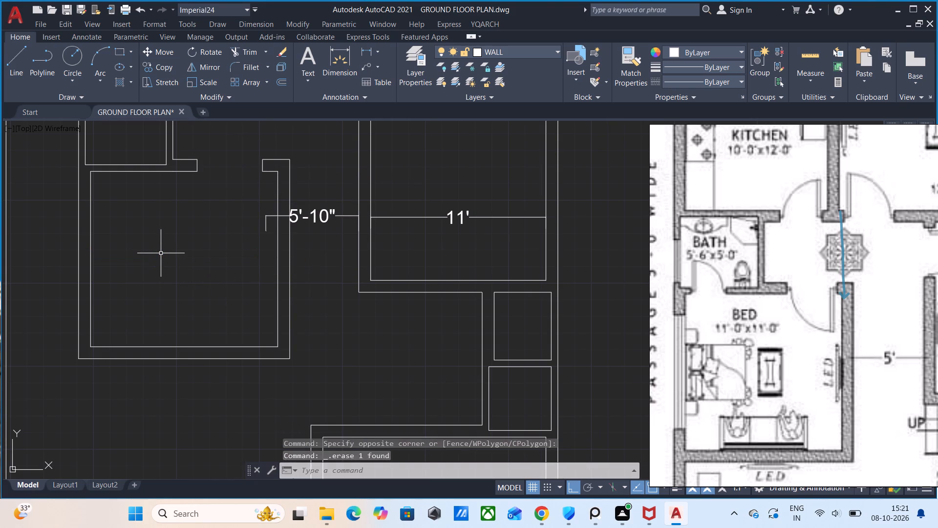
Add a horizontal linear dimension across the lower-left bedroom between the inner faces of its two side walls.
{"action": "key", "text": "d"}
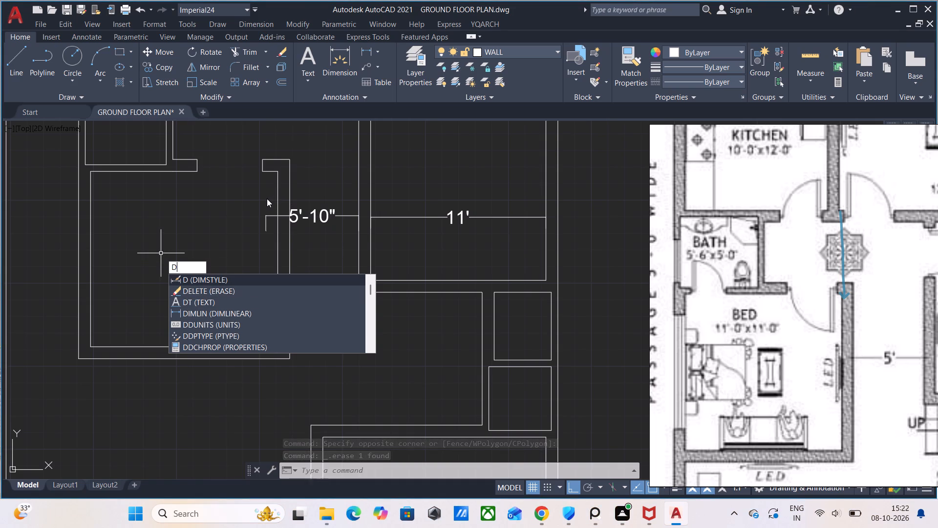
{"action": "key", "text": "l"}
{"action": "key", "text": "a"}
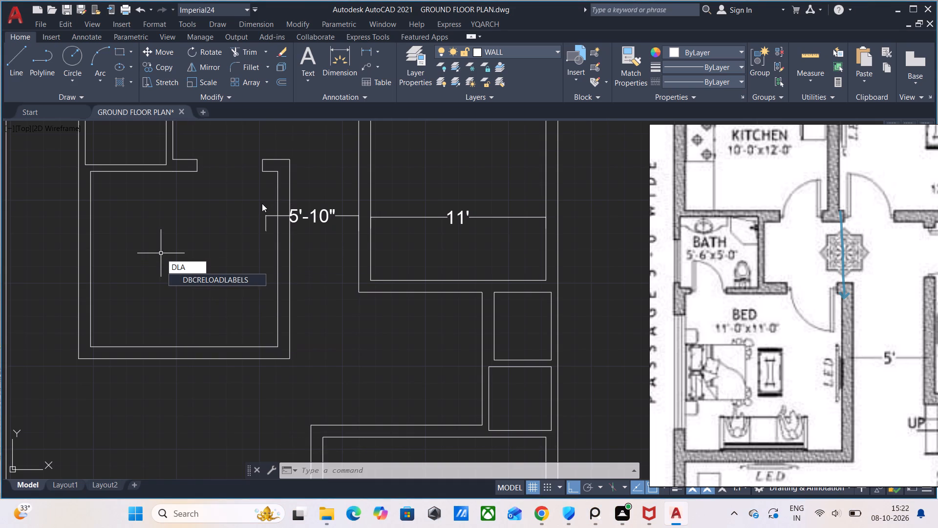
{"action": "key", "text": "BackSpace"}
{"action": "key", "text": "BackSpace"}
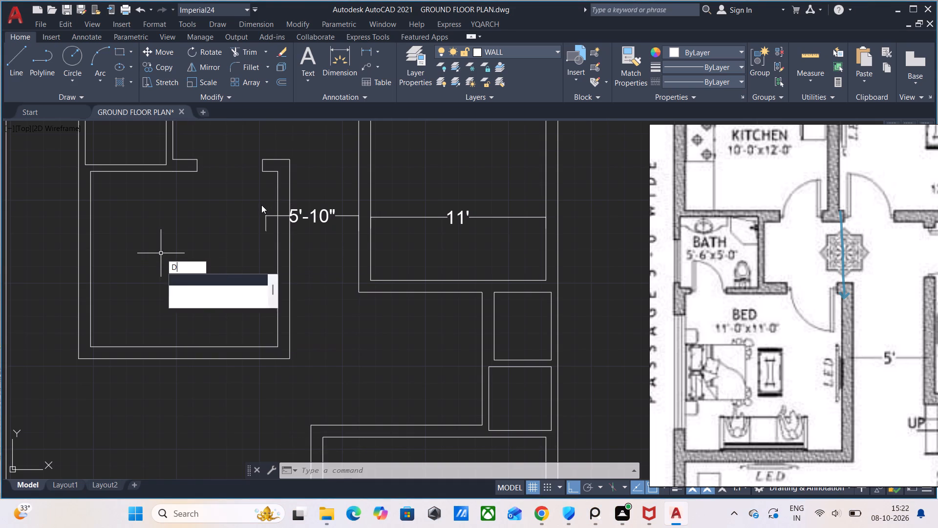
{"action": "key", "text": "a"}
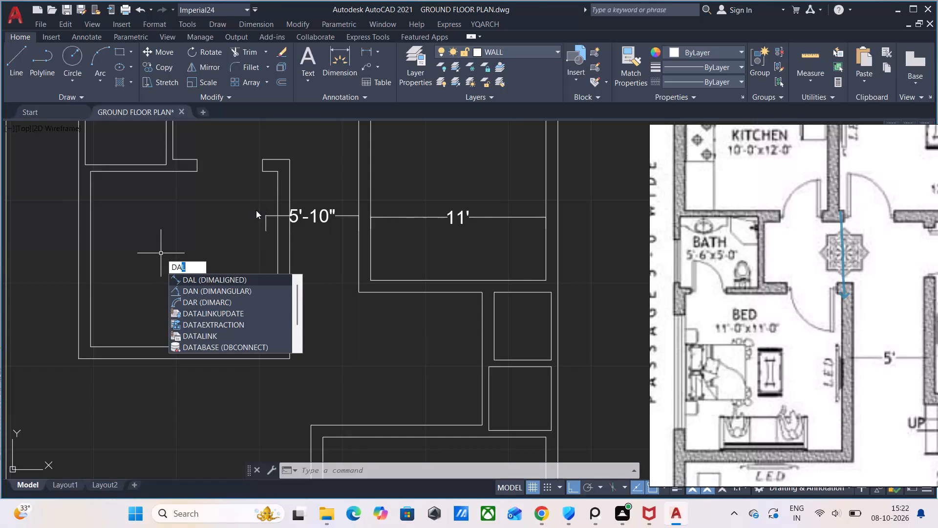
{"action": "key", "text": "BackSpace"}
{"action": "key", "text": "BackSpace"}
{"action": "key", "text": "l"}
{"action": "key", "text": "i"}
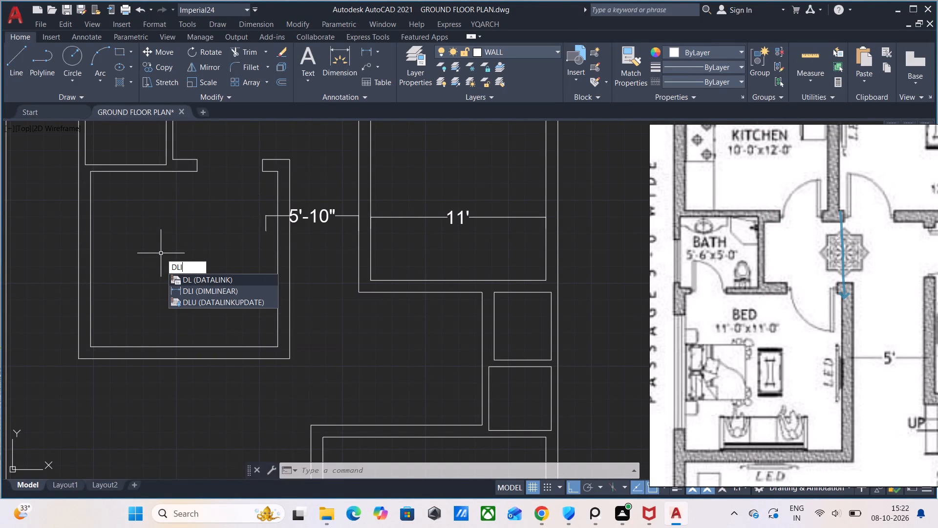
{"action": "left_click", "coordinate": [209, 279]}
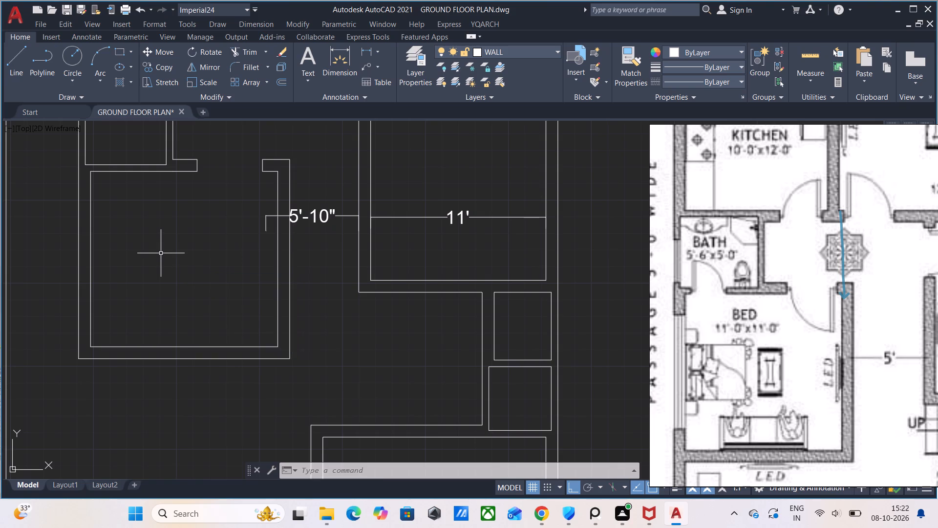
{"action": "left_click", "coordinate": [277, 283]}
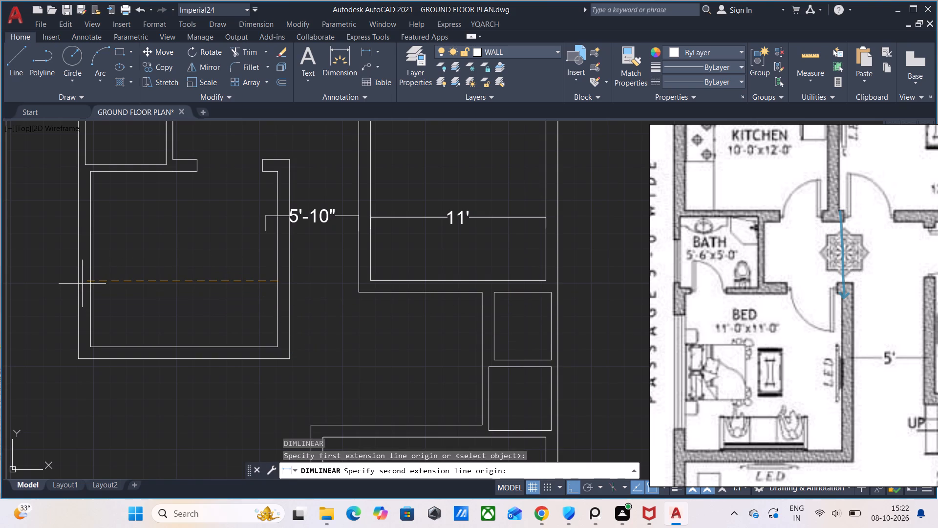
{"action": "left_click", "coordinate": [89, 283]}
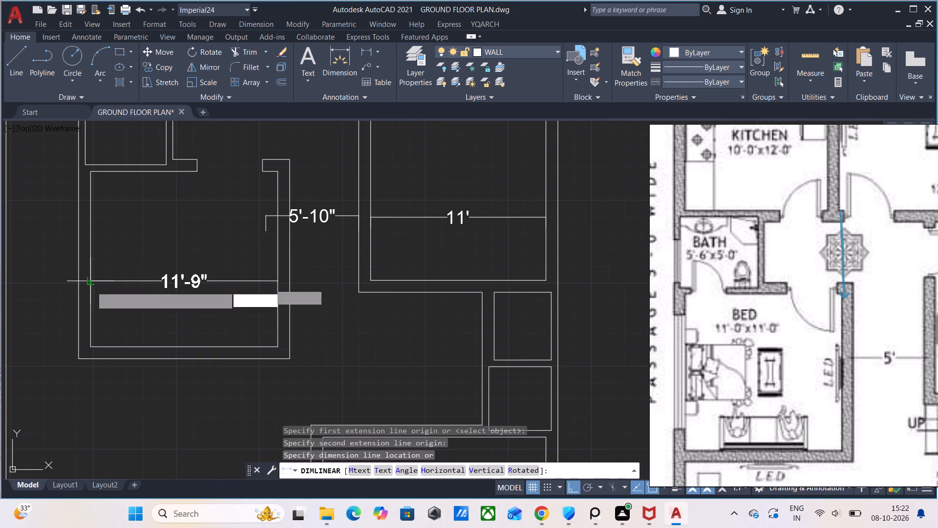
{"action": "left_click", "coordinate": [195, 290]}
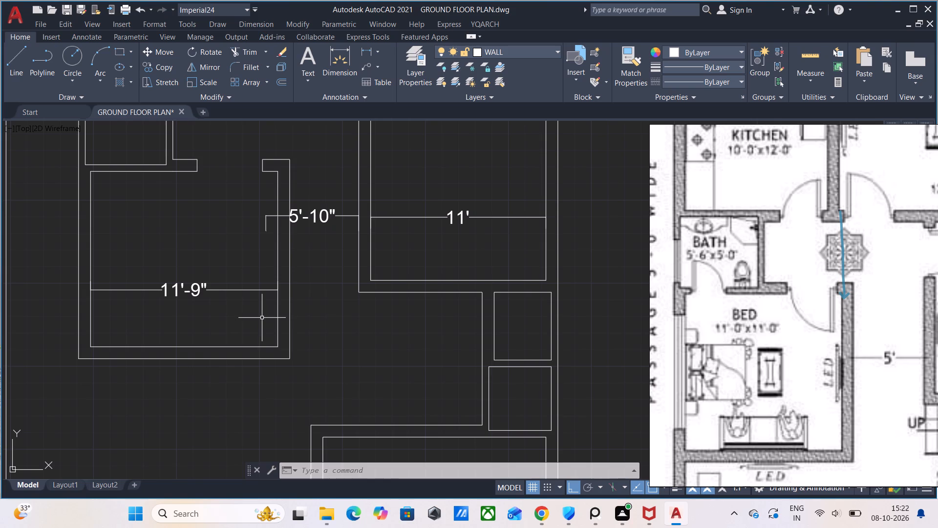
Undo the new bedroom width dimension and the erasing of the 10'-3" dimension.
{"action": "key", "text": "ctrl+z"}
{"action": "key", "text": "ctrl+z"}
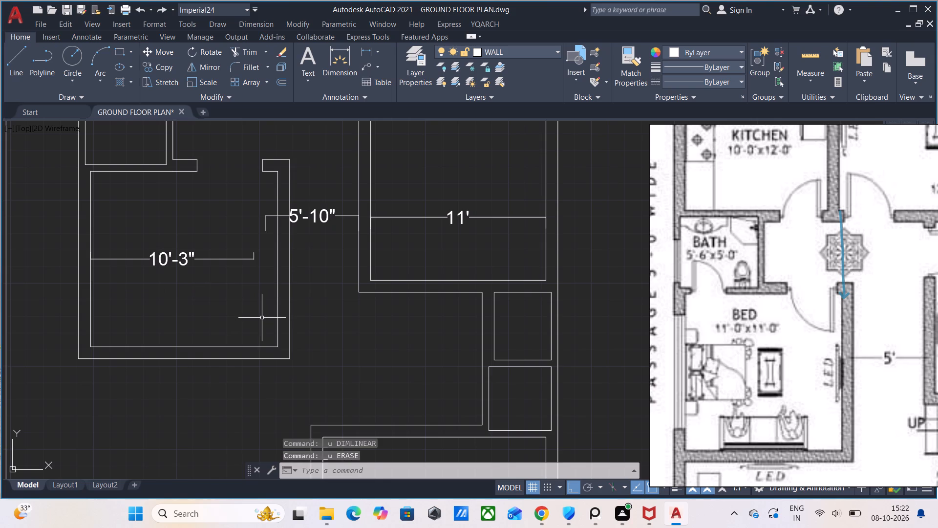
Undo the lower-left bedroom's passage-side wall with its jamb stub, back through the bottom wall's 9" extension.
{"action": "left_click", "coordinate": [254, 312], "text": "ctrl"}
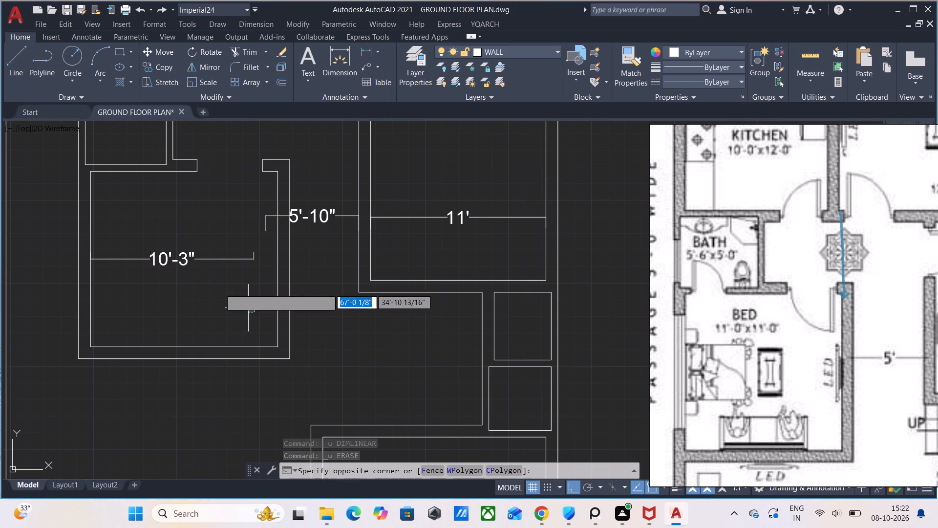
{"action": "left_click", "coordinate": [149, 233]}
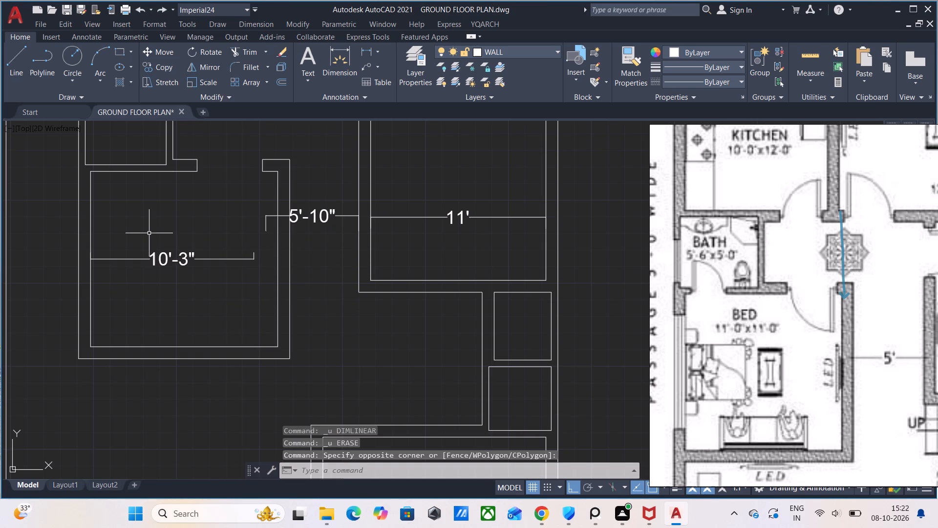
{"action": "key", "text": "BackSpace"}
{"action": "key", "text": "ctrl+z"}
{"action": "key", "text": "ctrl+z"}
{"action": "key", "text": "ctrl+z"}
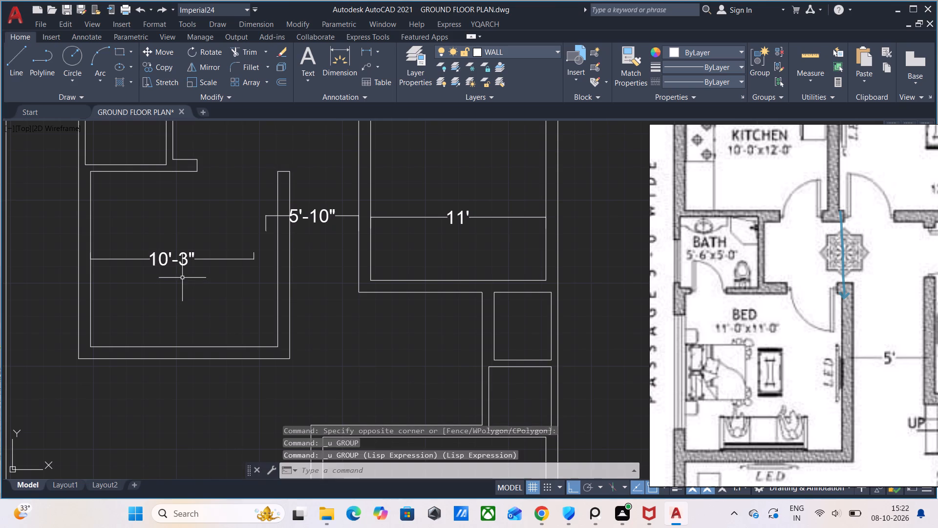
{"action": "key", "text": "ctrl+z"}
{"action": "scroll", "coordinate": [277, 359], "scroll_direction": "up", "scroll_amount": 1}
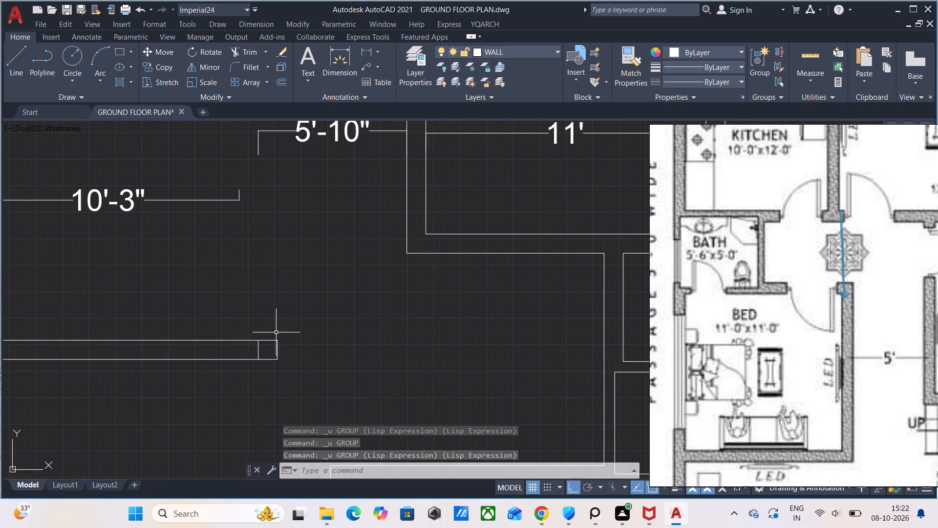
{"action": "left_click_drag", "start_coordinate": [286, 369], "coordinate": [283, 364]}
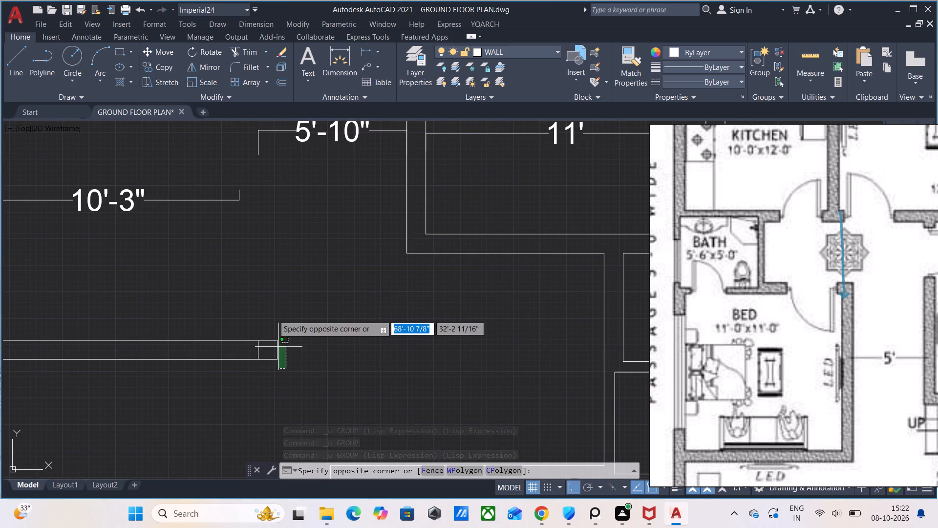
{"action": "left_click", "coordinate": [271, 309]}
{"action": "key", "text": "ctrl+z"}
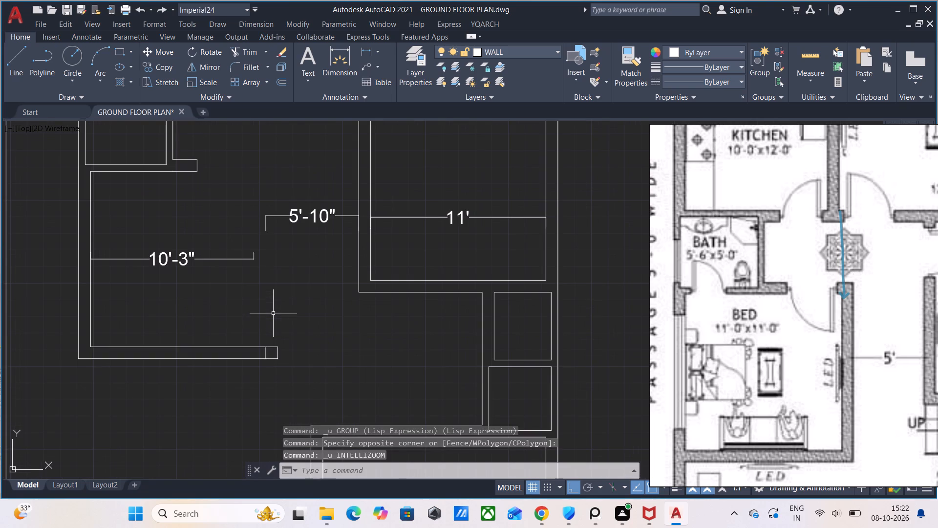
{"action": "key", "text": "ctrl+z"}
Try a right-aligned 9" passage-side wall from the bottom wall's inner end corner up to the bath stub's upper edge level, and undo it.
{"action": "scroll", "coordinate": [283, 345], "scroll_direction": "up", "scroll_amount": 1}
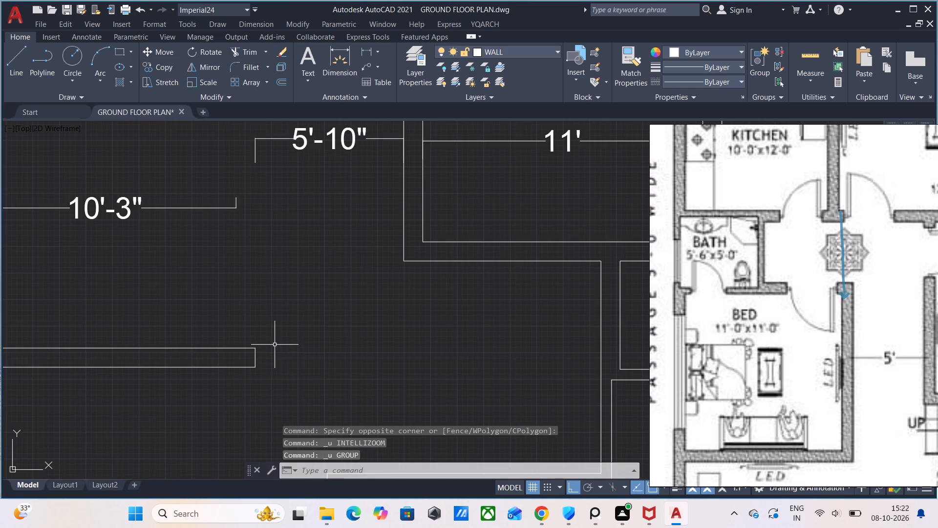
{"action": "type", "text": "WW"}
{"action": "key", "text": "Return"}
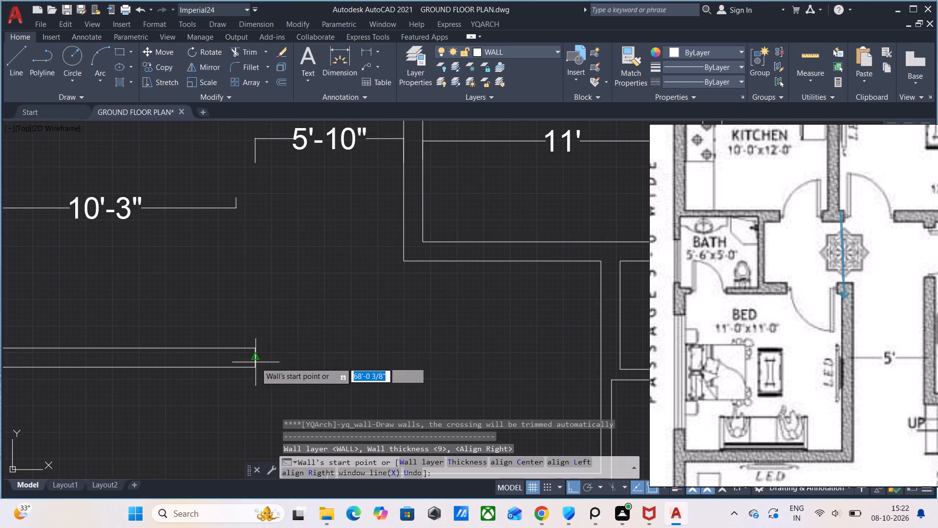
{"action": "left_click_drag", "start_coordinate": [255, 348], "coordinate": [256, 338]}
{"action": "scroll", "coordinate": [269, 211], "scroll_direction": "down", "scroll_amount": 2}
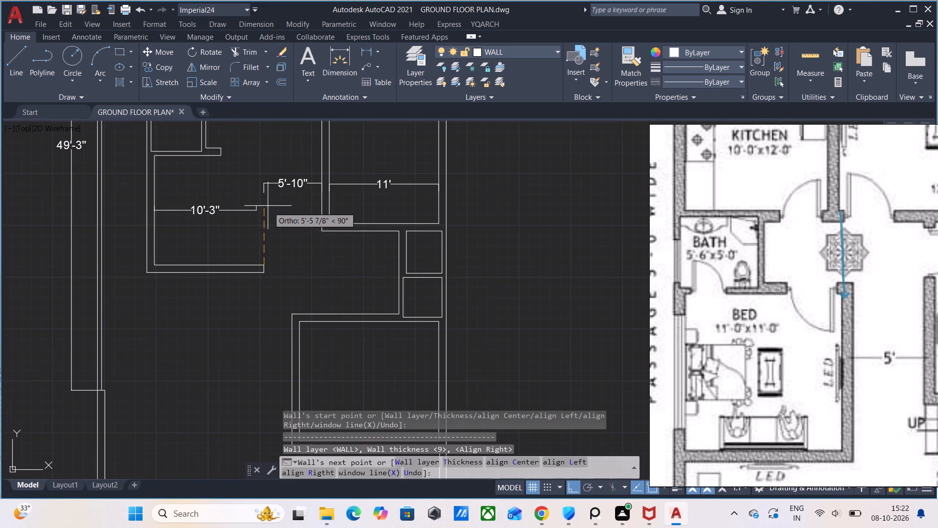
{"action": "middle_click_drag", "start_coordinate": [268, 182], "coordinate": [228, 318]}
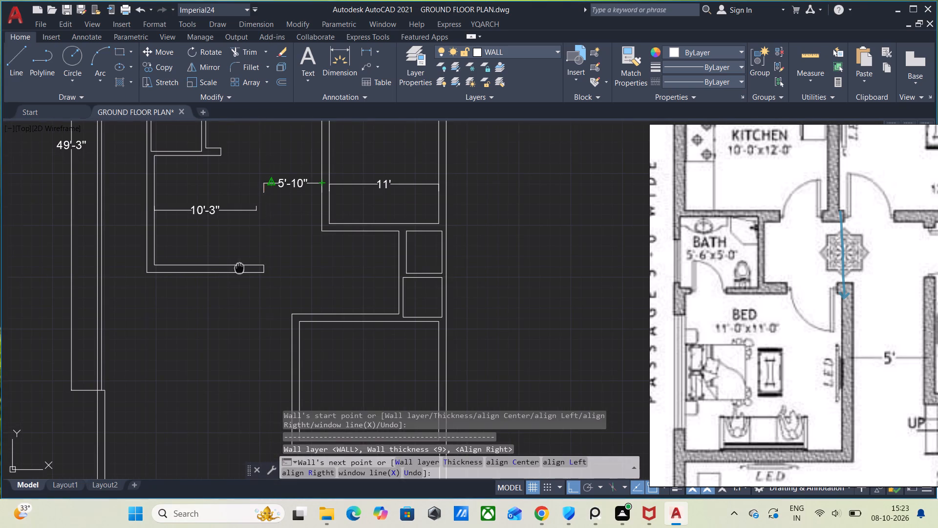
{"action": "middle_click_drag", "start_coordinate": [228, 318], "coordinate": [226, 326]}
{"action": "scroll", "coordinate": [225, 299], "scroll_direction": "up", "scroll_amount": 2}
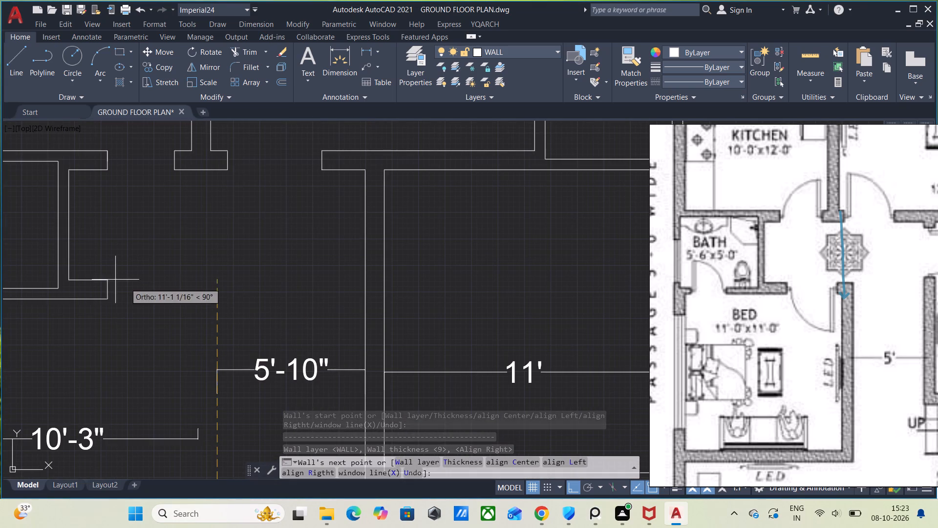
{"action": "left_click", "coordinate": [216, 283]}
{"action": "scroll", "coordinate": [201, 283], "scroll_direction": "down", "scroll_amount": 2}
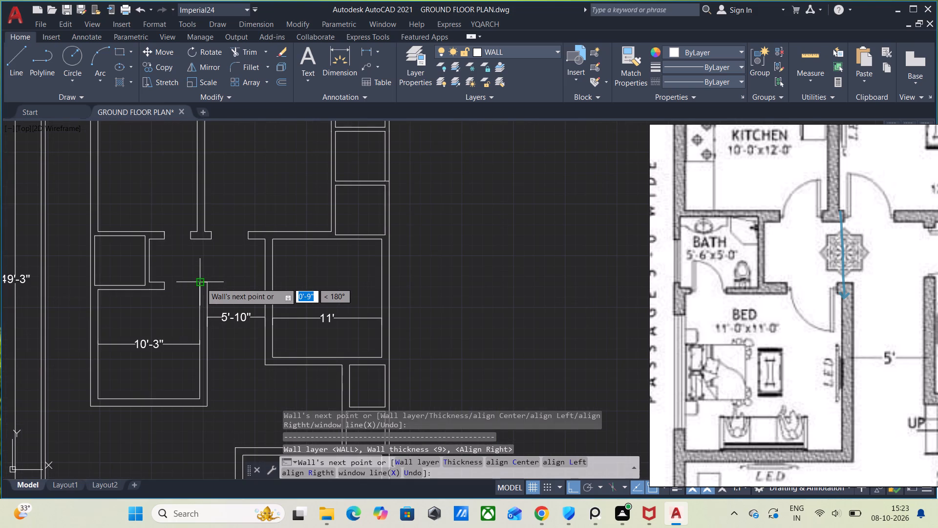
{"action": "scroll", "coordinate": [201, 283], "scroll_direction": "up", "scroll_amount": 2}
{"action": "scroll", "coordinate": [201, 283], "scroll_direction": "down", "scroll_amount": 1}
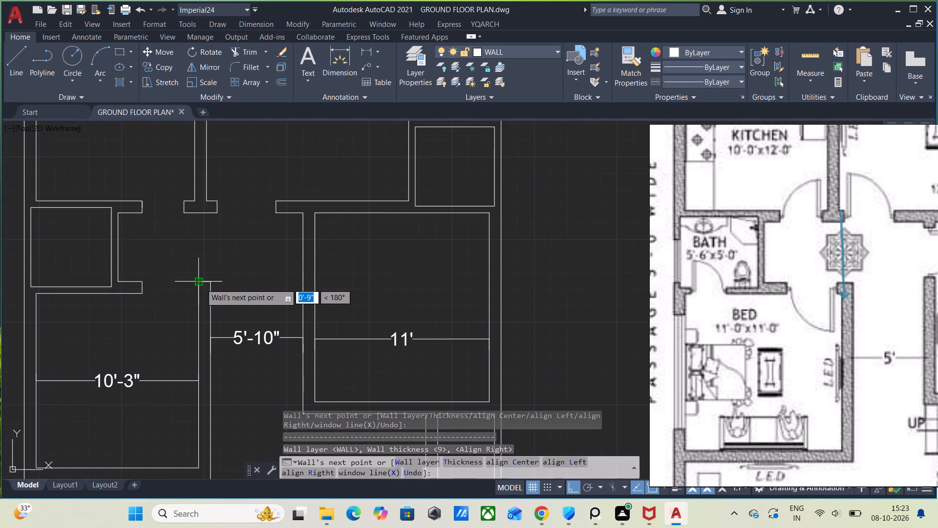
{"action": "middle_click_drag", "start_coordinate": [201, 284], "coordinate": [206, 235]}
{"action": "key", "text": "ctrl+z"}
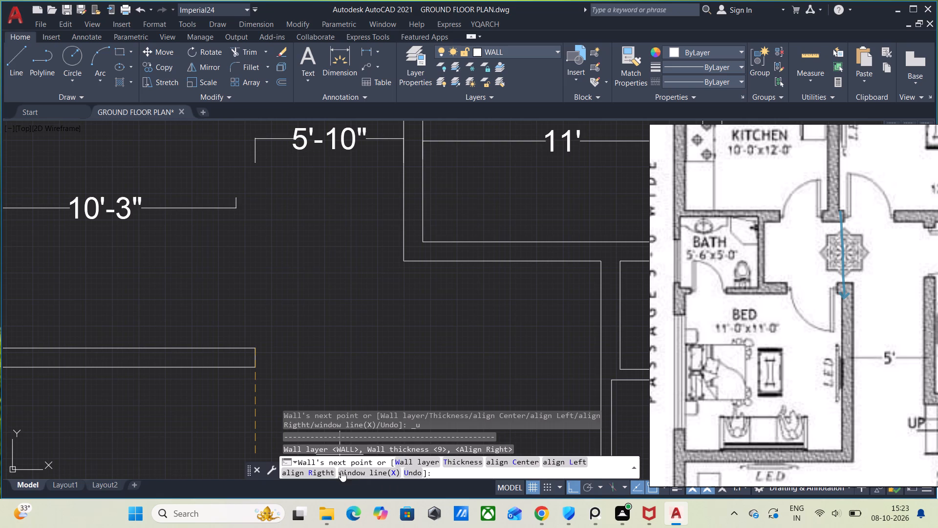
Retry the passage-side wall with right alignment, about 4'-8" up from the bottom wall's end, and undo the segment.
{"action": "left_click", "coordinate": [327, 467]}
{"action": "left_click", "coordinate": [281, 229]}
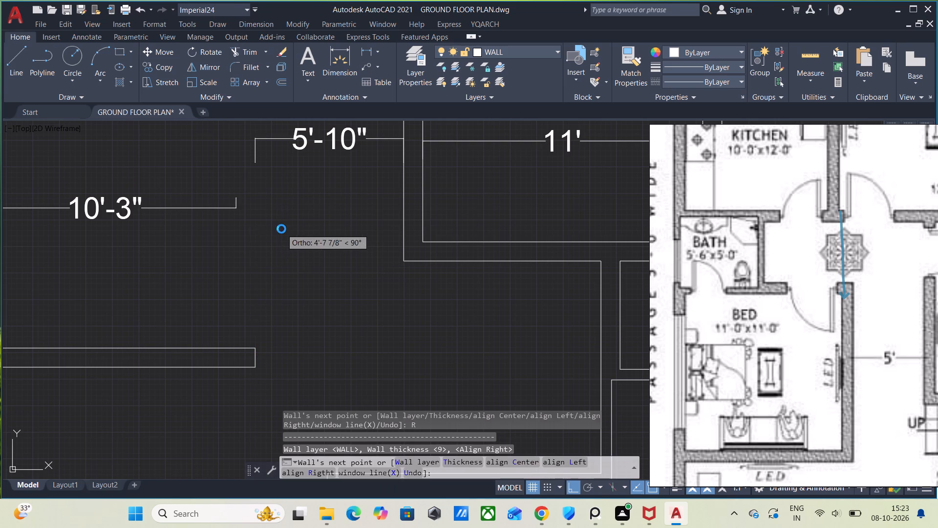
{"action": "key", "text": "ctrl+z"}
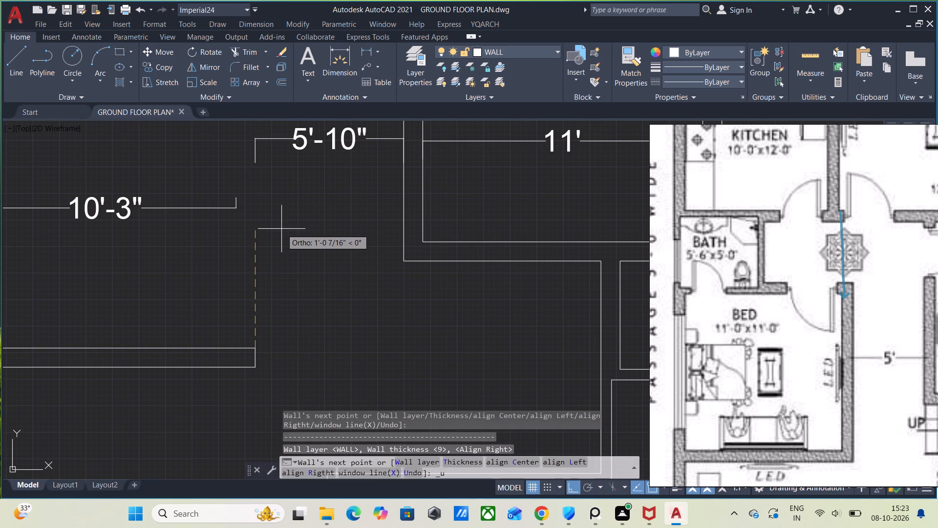
Draw the 9" passage-side wall with left alignment, up from the bottom wall's end to the upper edge level of the stub below the bath.
{"action": "left_click", "coordinate": [556, 461]}
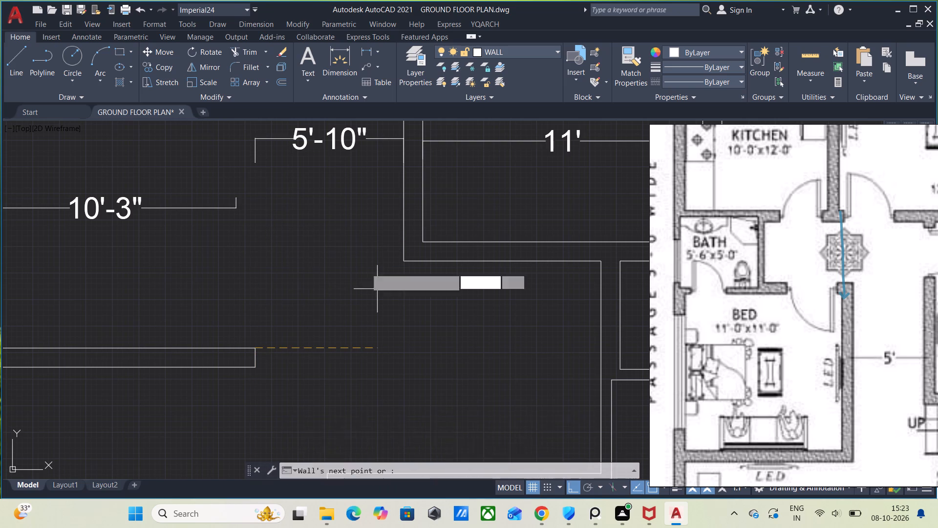
{"action": "left_click", "coordinate": [284, 194]}
{"action": "key", "text": "ctrl+z"}
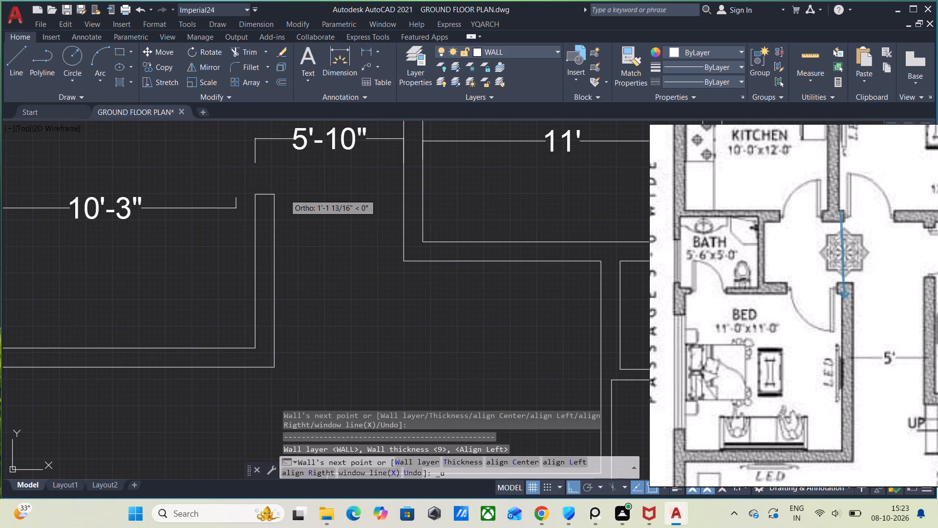
{"action": "scroll", "coordinate": [273, 184], "scroll_direction": "down", "scroll_amount": 2}
{"action": "middle_click_drag", "start_coordinate": [272, 187], "coordinate": [236, 302]}
{"action": "scroll", "coordinate": [234, 264], "scroll_direction": "up", "scroll_amount": 2}
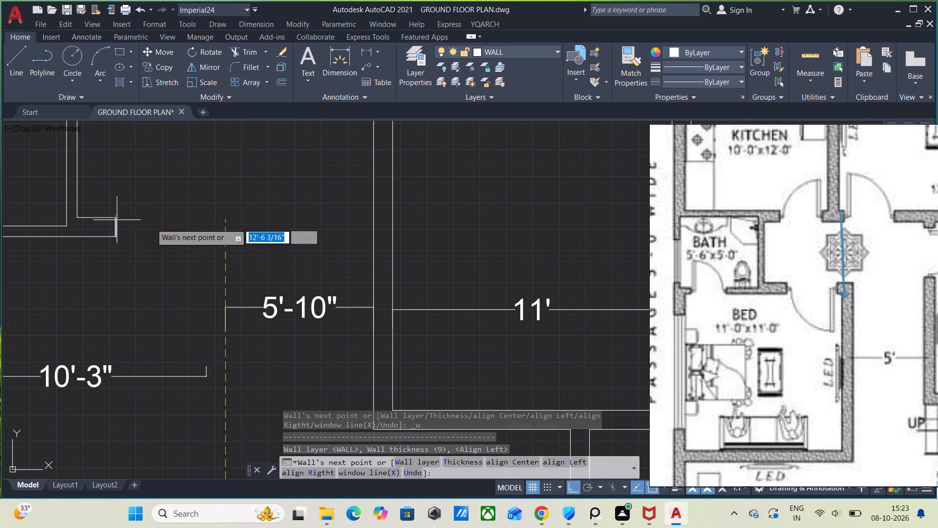
{"action": "left_click", "coordinate": [233, 220]}
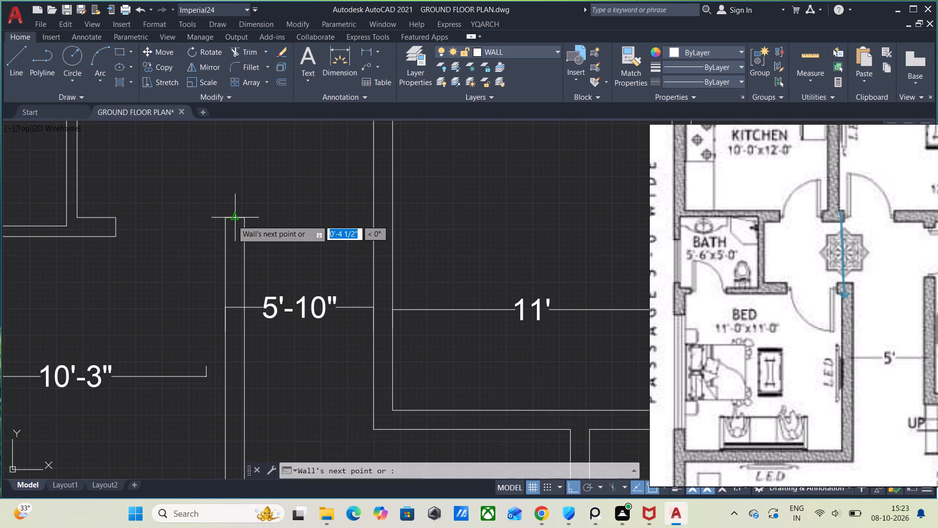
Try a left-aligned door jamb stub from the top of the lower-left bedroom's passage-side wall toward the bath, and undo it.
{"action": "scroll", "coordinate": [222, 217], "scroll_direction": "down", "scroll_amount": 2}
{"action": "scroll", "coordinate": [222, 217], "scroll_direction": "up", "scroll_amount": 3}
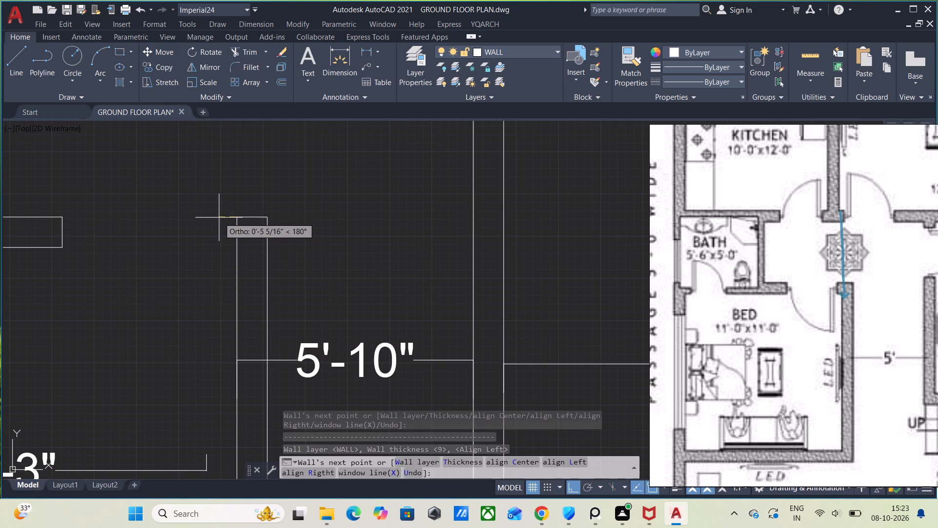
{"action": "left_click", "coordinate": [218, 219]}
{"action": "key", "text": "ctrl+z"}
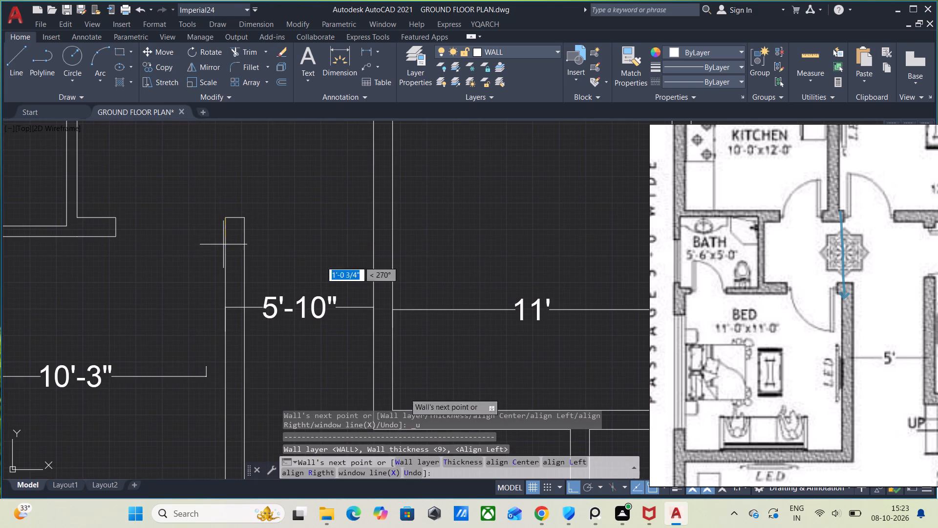
Draw the door jamb stub with right alignment, about 7 3/8" toward the bath from the top of the bedroom's passage-side wall.
{"action": "left_click", "coordinate": [324, 468]}
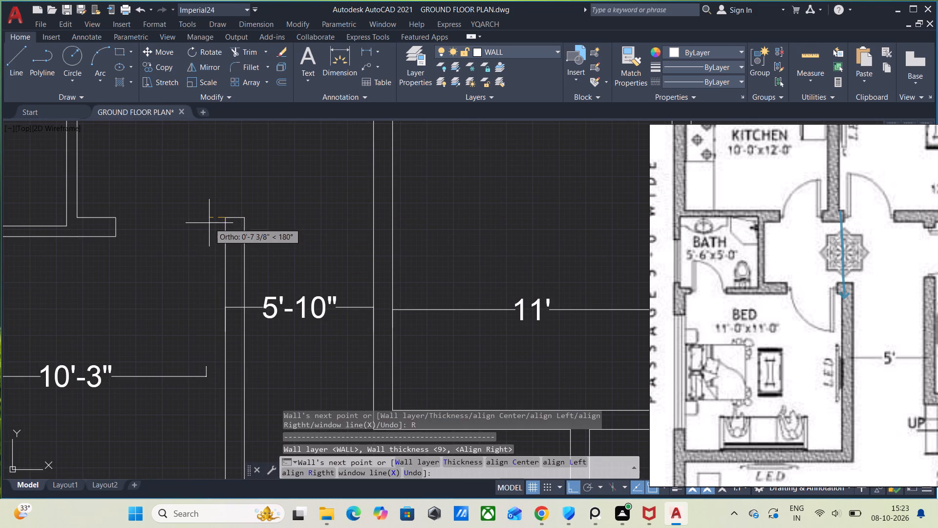
{"action": "left_click", "coordinate": [209, 223]}
{"action": "key", "text": "Escape"}
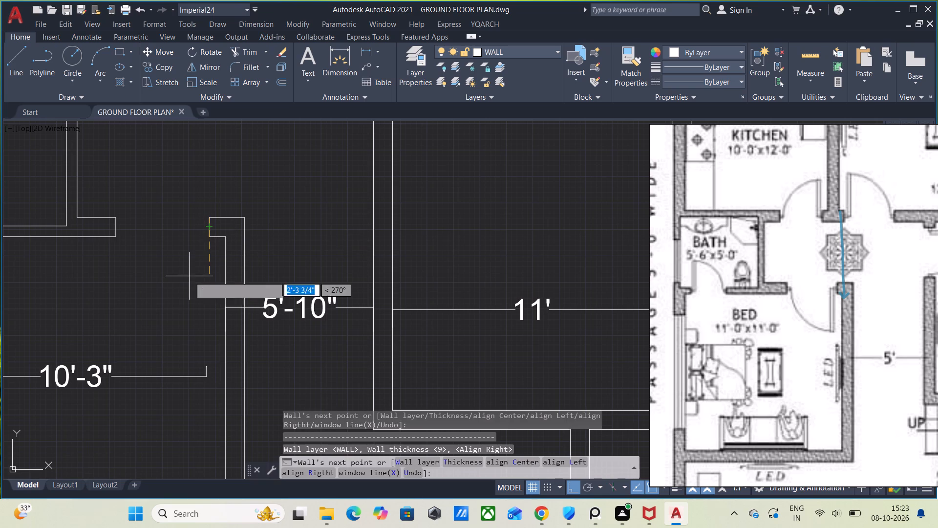
Replace the 10'-3" dimension in the lower-left bedroom with a linear dimension between the inner faces of its side walls.
{"action": "scroll", "coordinate": [220, 292], "scroll_direction": "down", "scroll_amount": 1}
{"action": "left_click_drag", "start_coordinate": [183, 394], "coordinate": [168, 371]}
{"action": "left_click", "coordinate": [114, 311]}
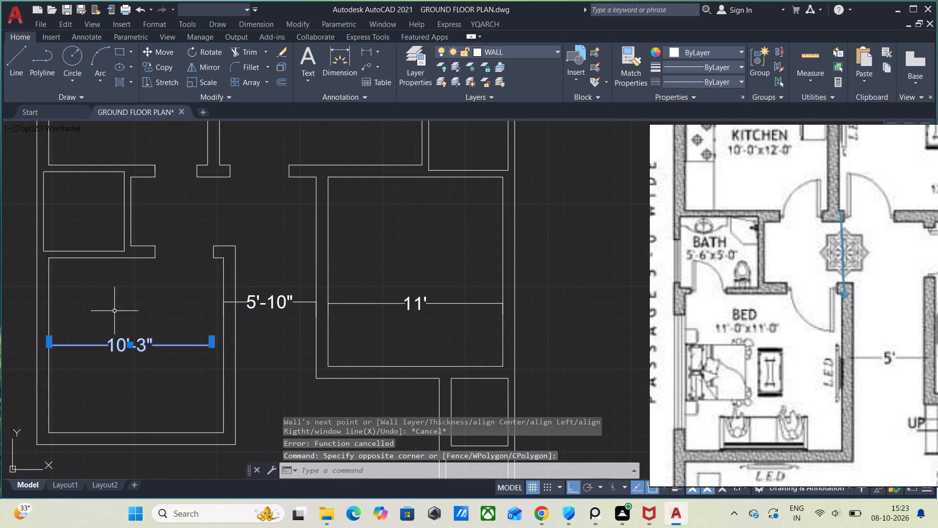
{"action": "key", "text": "Delete"}
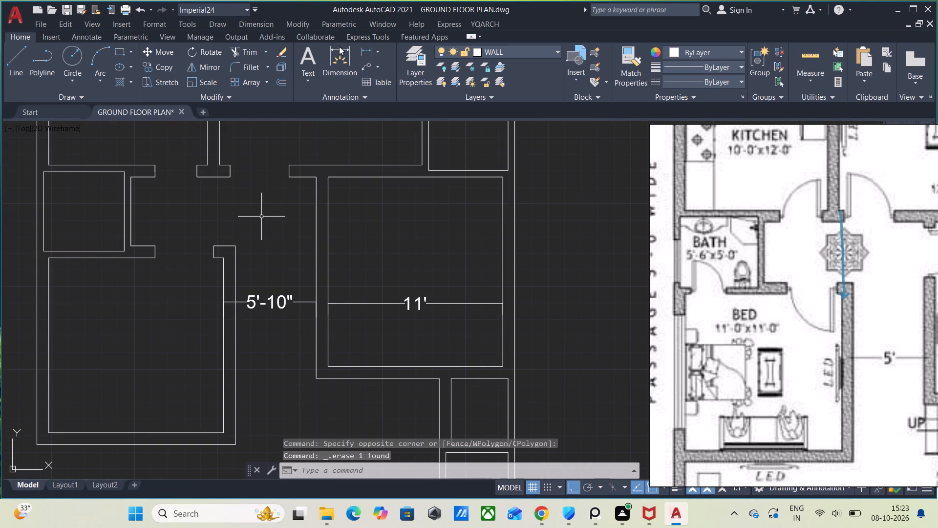
{"action": "left_click", "coordinate": [362, 50]}
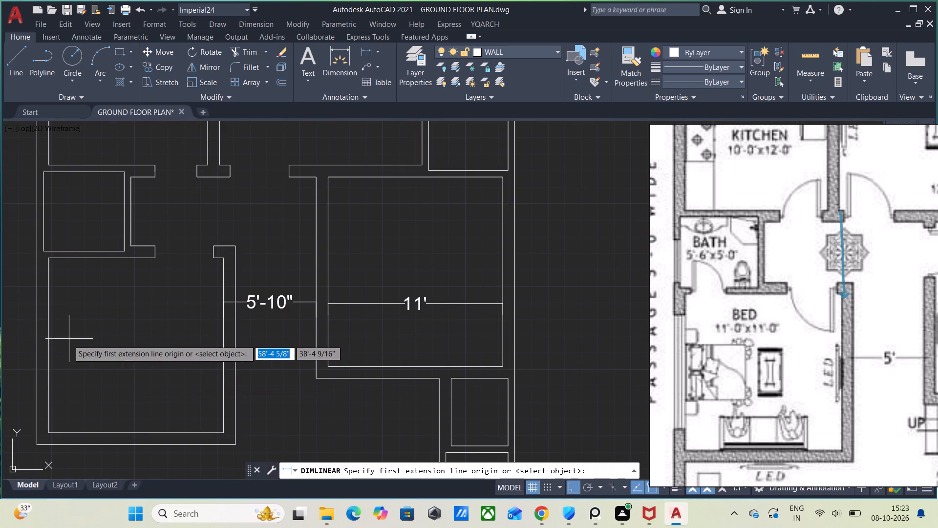
{"action": "left_click", "coordinate": [47, 344]}
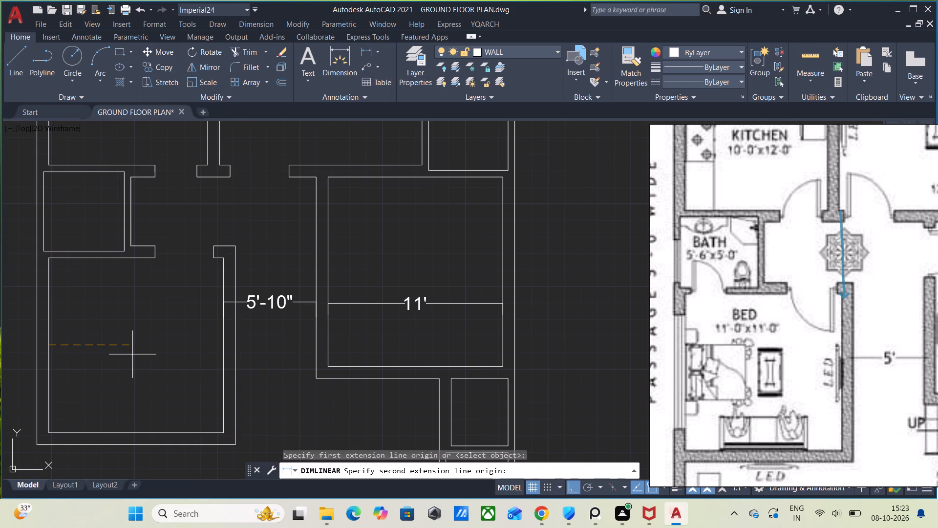
{"action": "left_click", "coordinate": [221, 345]}
{"action": "left_click", "coordinate": [151, 374]}
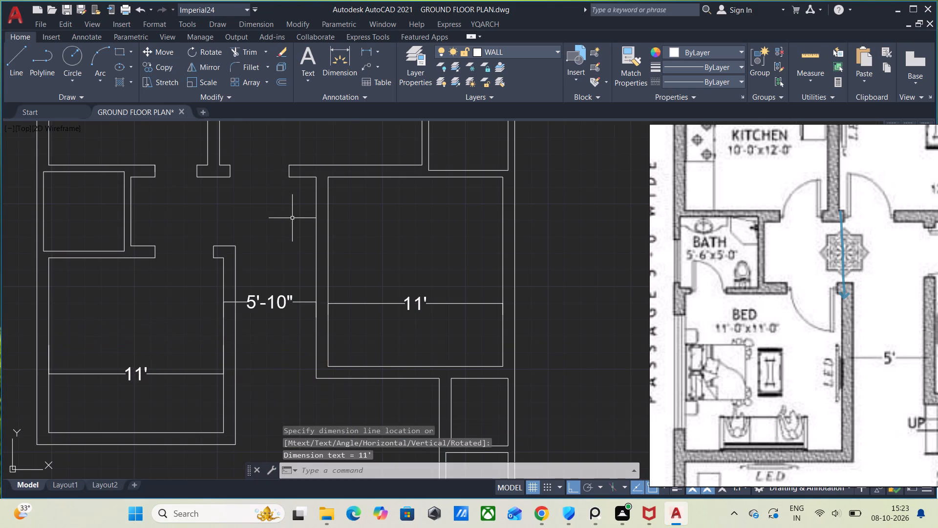
Erase the 5'-10" dimension across the passage.
{"action": "left_click_drag", "start_coordinate": [291, 336], "coordinate": [292, 331]}
{"action": "left_click", "coordinate": [255, 261]}
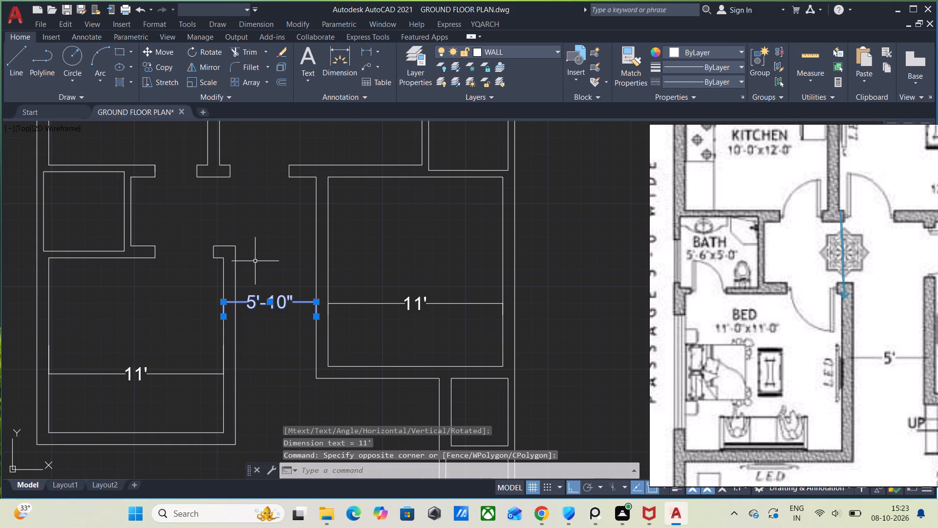
{"action": "key", "text": "Delete"}
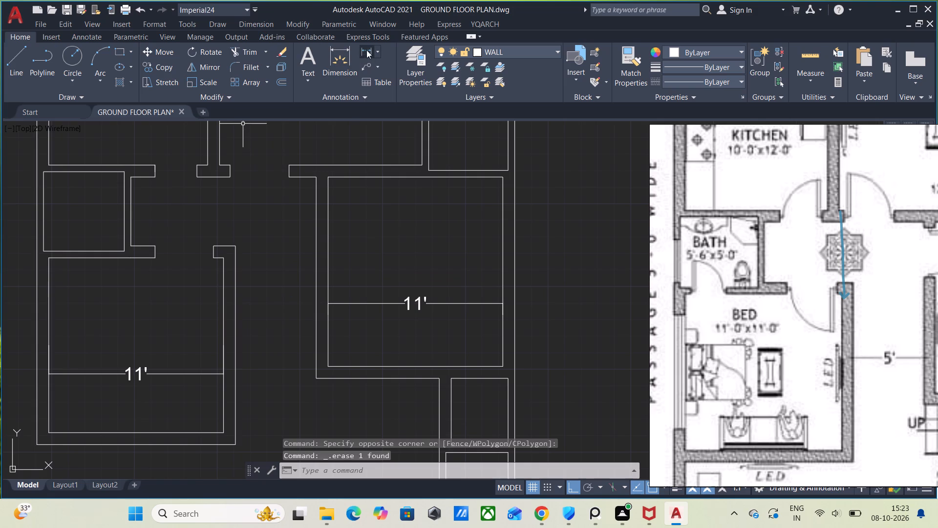
Measure the clear passage width between the two bedrooms' wall faces with a temporary linear dimension, and erase it.
{"action": "left_click", "coordinate": [366, 50]}
{"action": "left_click", "coordinate": [233, 314]}
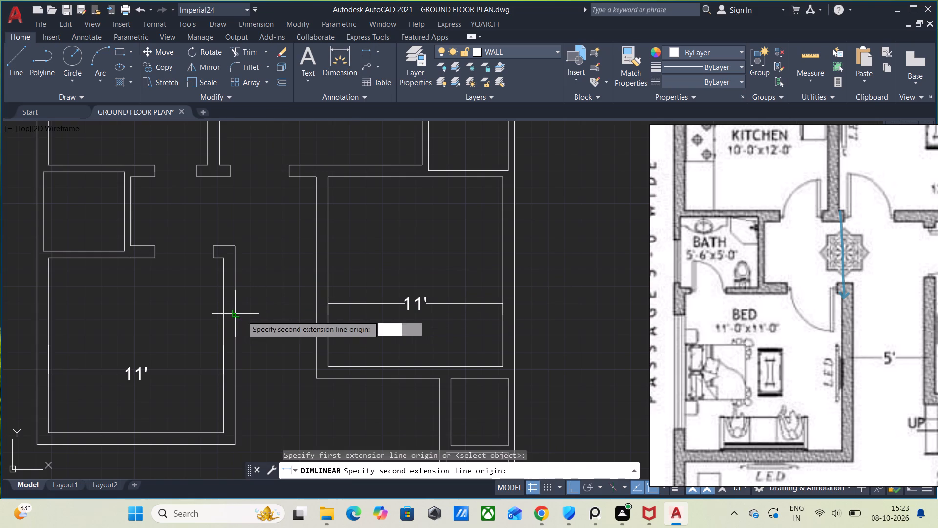
{"action": "left_click", "coordinate": [313, 313]}
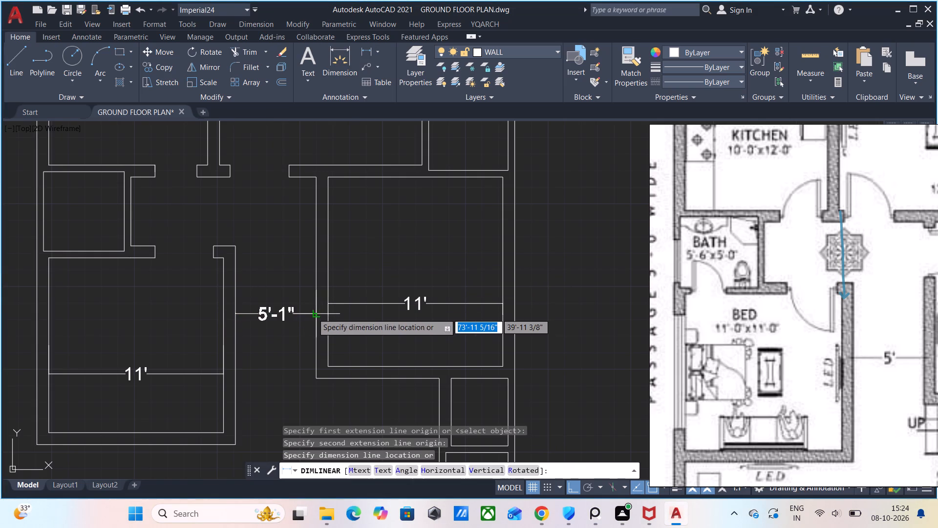
{"action": "left_click", "coordinate": [296, 325]}
{"action": "left_click", "coordinate": [296, 352]}
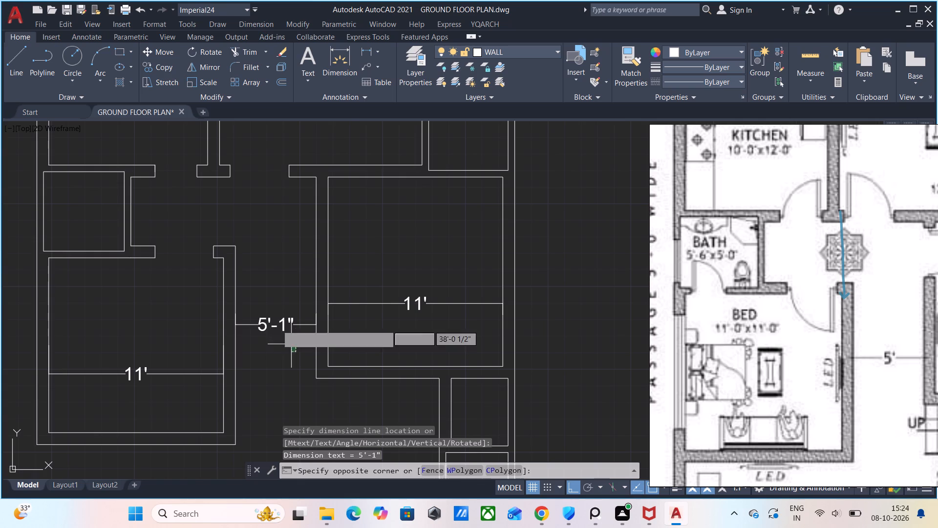
{"action": "left_click", "coordinate": [264, 305]}
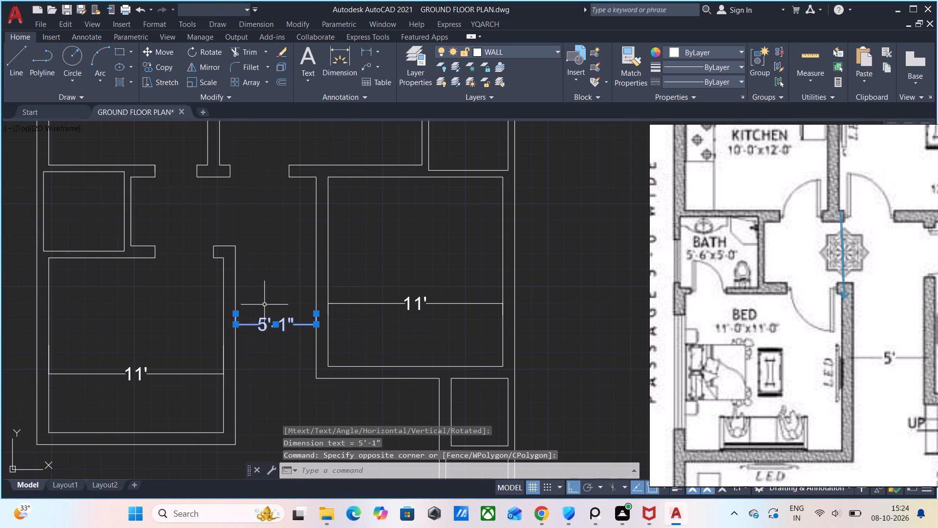
{"action": "key", "text": "Delete"}
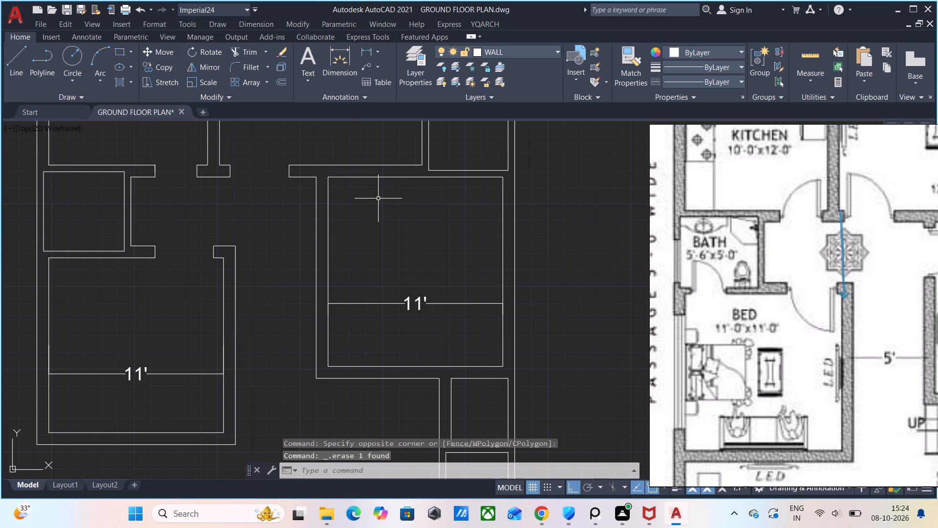
Draw a 5' line across the passage from the lower-left bedroom wall's outer face, continuing straight up to the wall above.
{"action": "scroll", "coordinate": [296, 305], "scroll_direction": "up", "scroll_amount": 1}
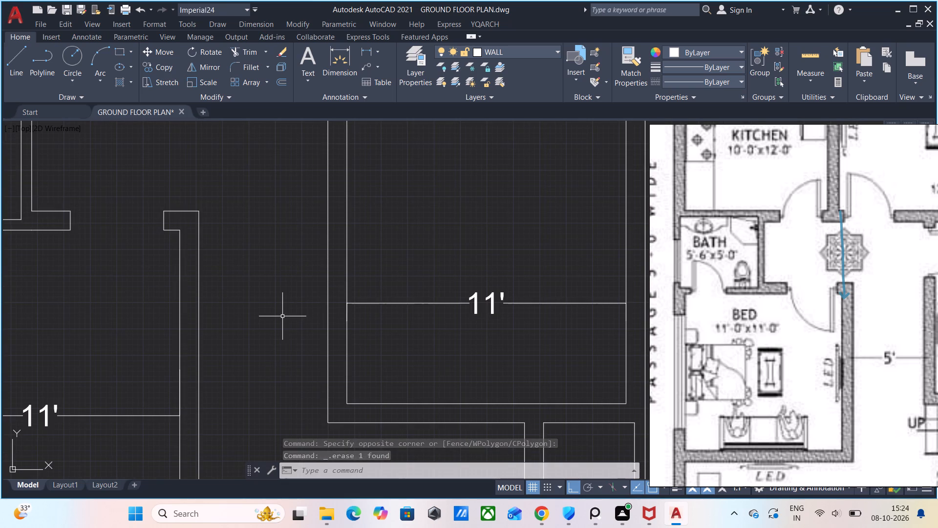
{"action": "key", "text": "l"}
{"action": "key", "text": "Return"}
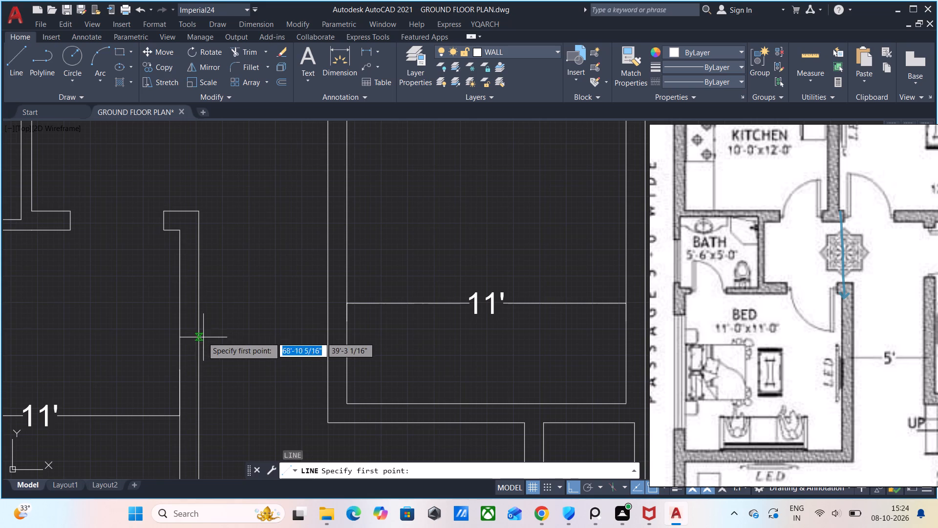
{"action": "left_click", "coordinate": [200, 331]}
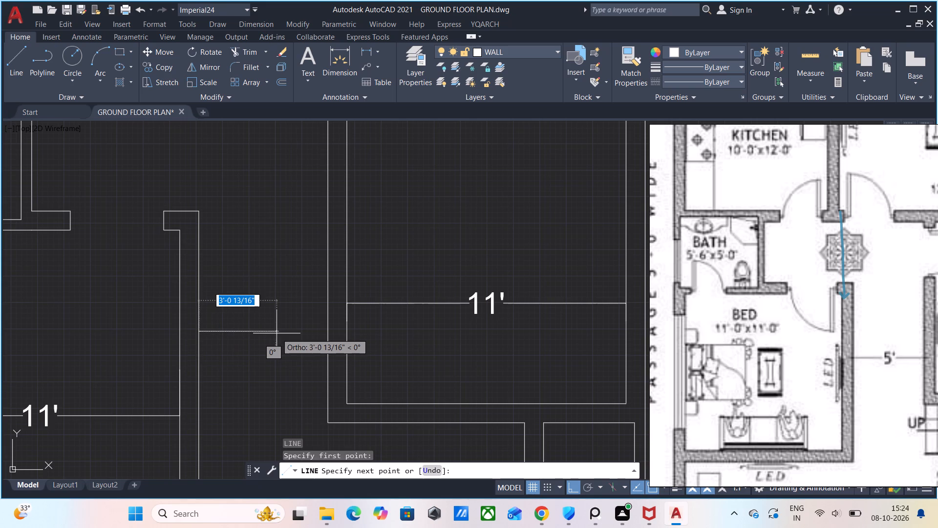
{"action": "key", "text": "5"}
{"action": "key", "text": "apostrophe"}
{"action": "key", "text": "Return"}
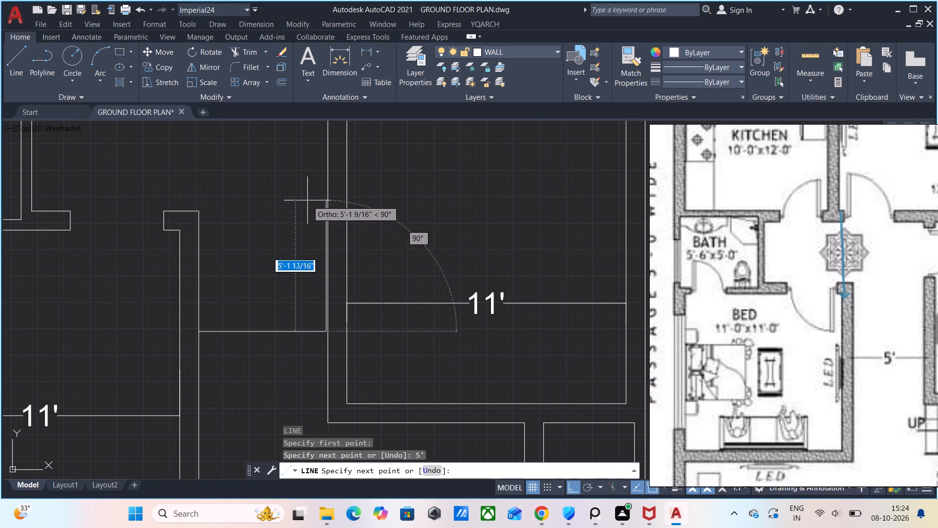
{"action": "middle_click_drag", "start_coordinate": [310, 194], "coordinate": [289, 366]}
{"action": "scroll", "coordinate": [296, 290], "scroll_direction": "up", "scroll_amount": 2}
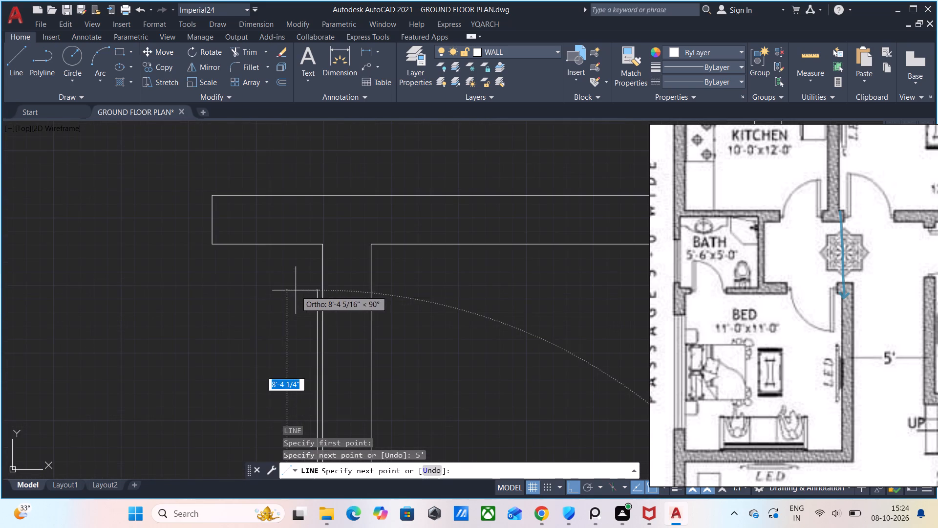
{"action": "left_click", "coordinate": [314, 242]}
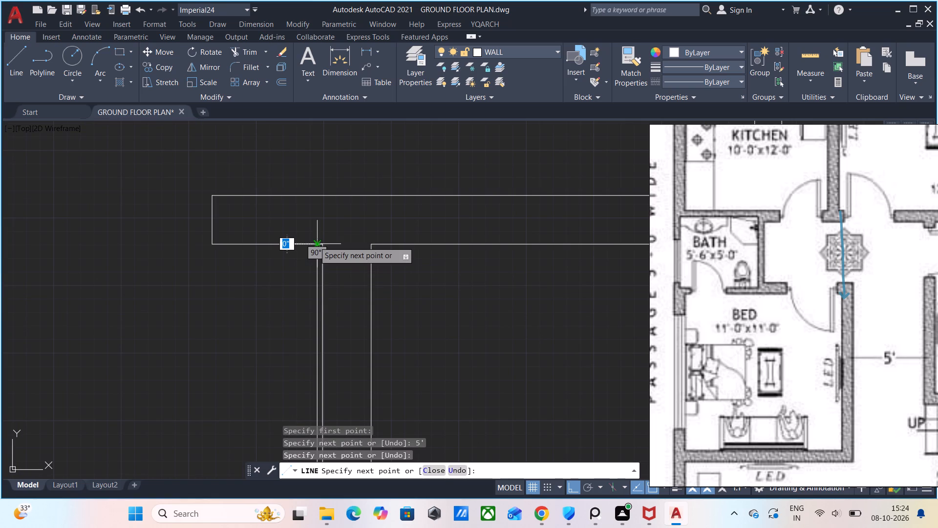
{"action": "key", "text": "Escape"}
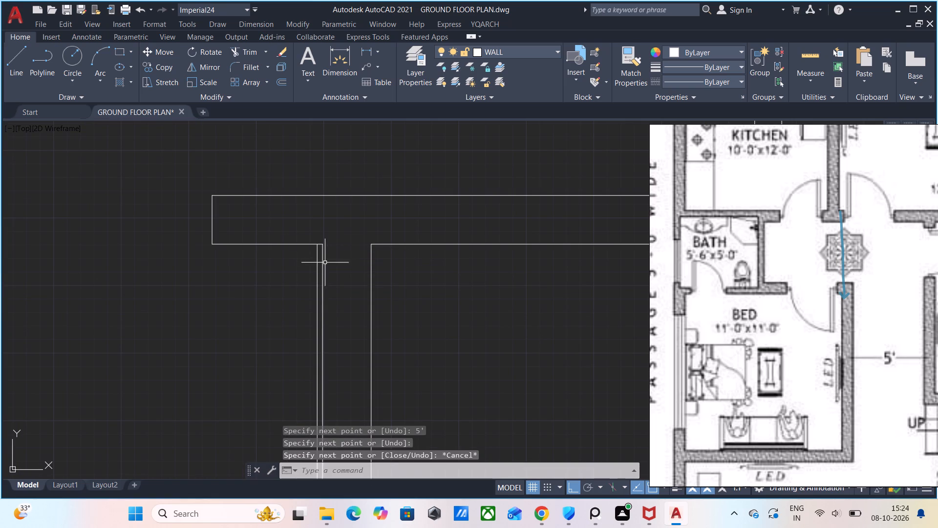
Trim the right-hand bedroom's old passage-side wall face and the short overlap where it meets the wall above.
{"action": "scroll", "coordinate": [325, 260], "scroll_direction": "up", "scroll_amount": 1}
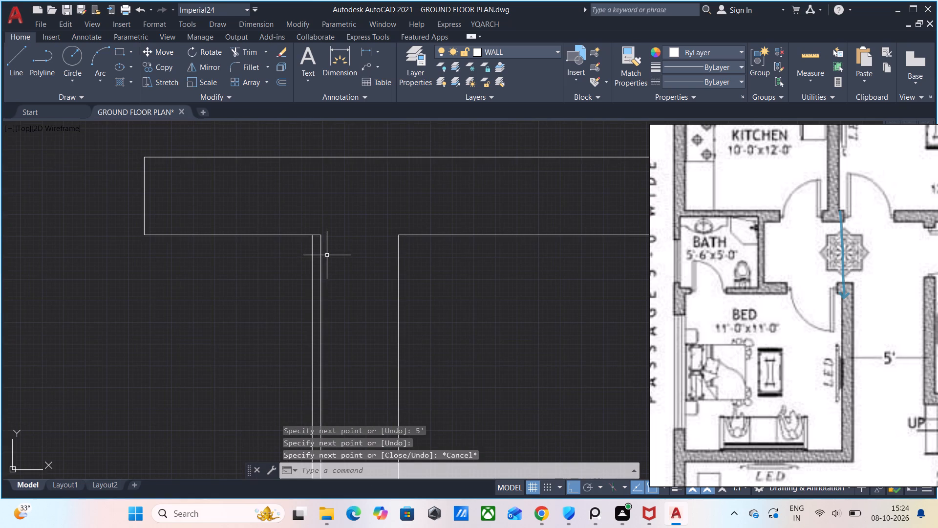
{"action": "type", "text": "TR"}
{"action": "key", "text": "Return"}
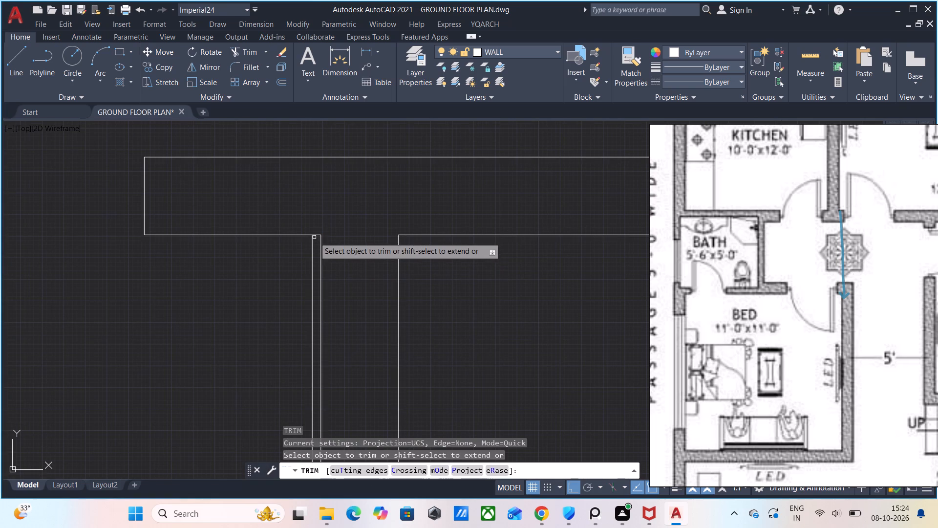
{"action": "left_click", "coordinate": [317, 234]}
{"action": "left_click", "coordinate": [322, 244]}
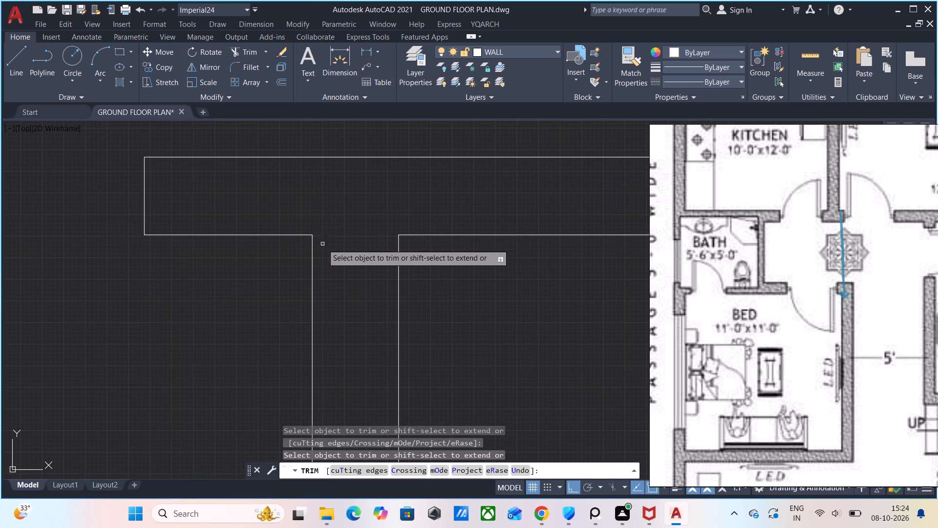
{"action": "scroll", "coordinate": [336, 267], "scroll_direction": "down", "scroll_amount": 3}
{"action": "scroll", "coordinate": [365, 343], "scroll_direction": "down", "scroll_amount": 5}
{"action": "middle_click_drag", "start_coordinate": [406, 374], "coordinate": [407, 341]}
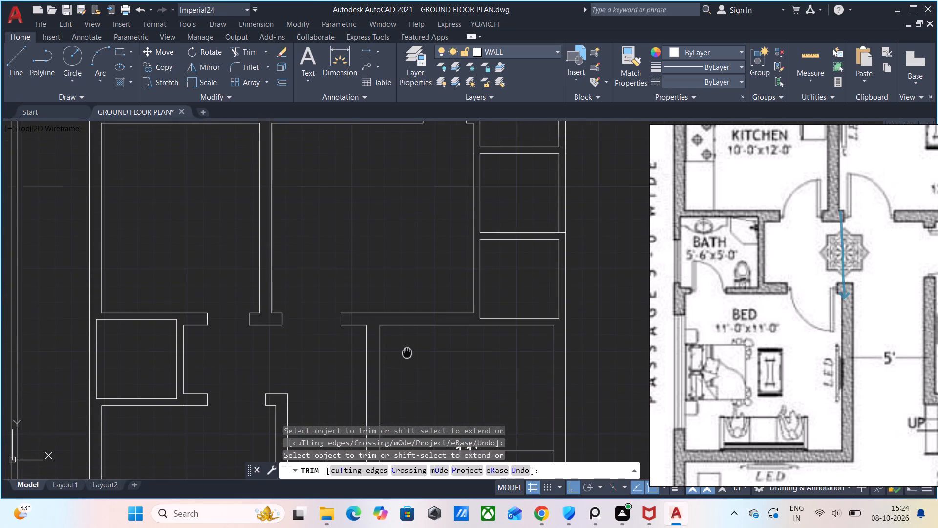
{"action": "middle_click_drag", "start_coordinate": [407, 341], "coordinate": [421, 215]}
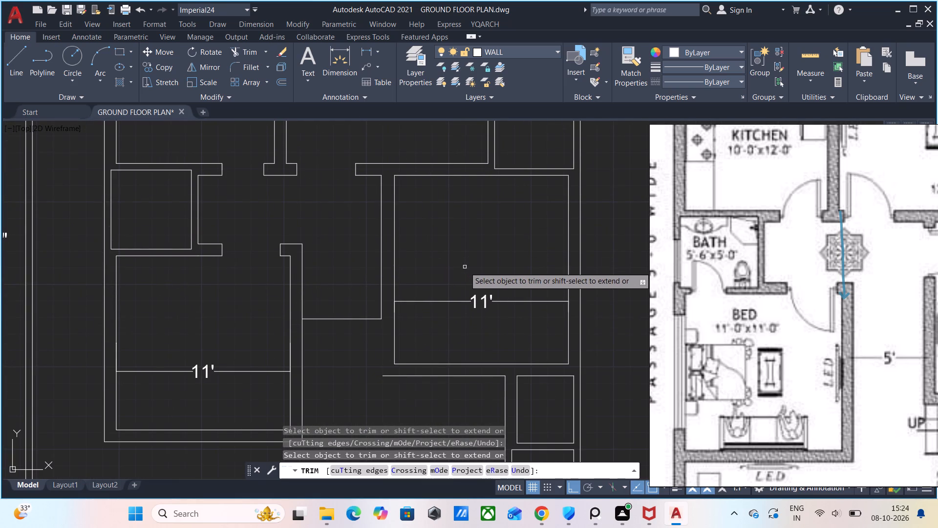
{"action": "key", "text": "Escape"}
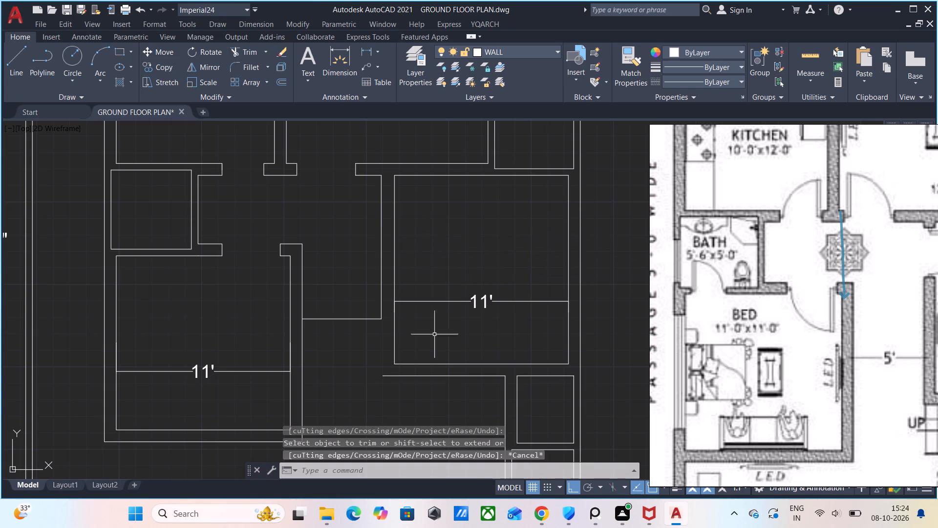
Draw a vertical line from the right-hand bedroom's outer lower corner up to the level of the 5' passage line.
{"action": "key", "text": "l"}
{"action": "key", "text": "Return"}
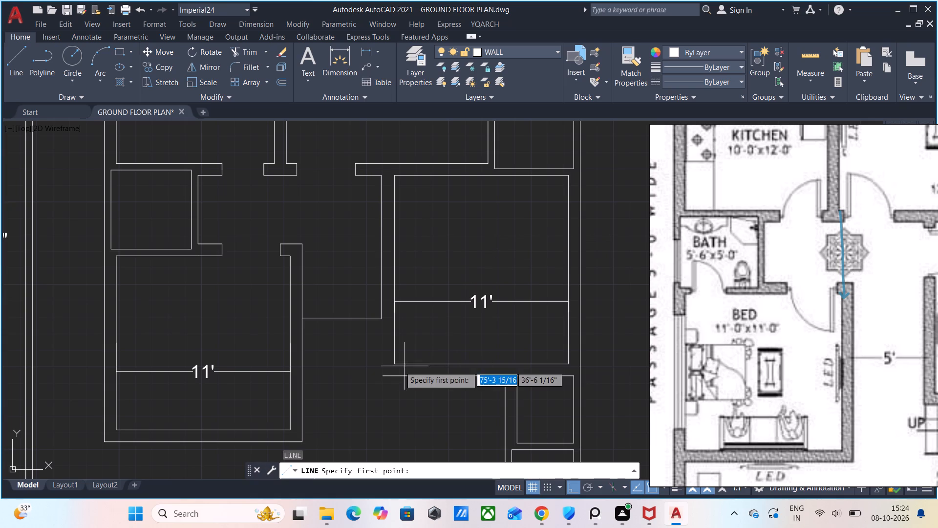
{"action": "left_click", "coordinate": [383, 375]}
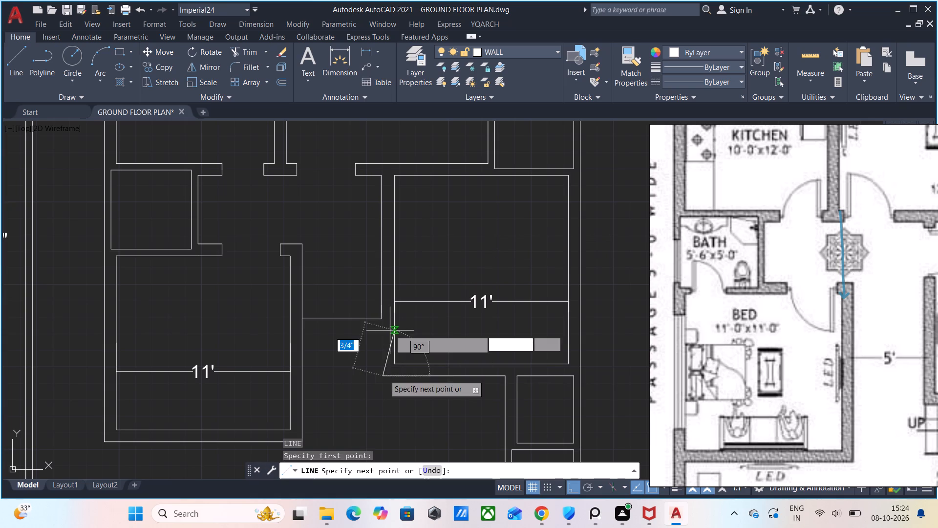
{"action": "left_click", "coordinate": [383, 317]}
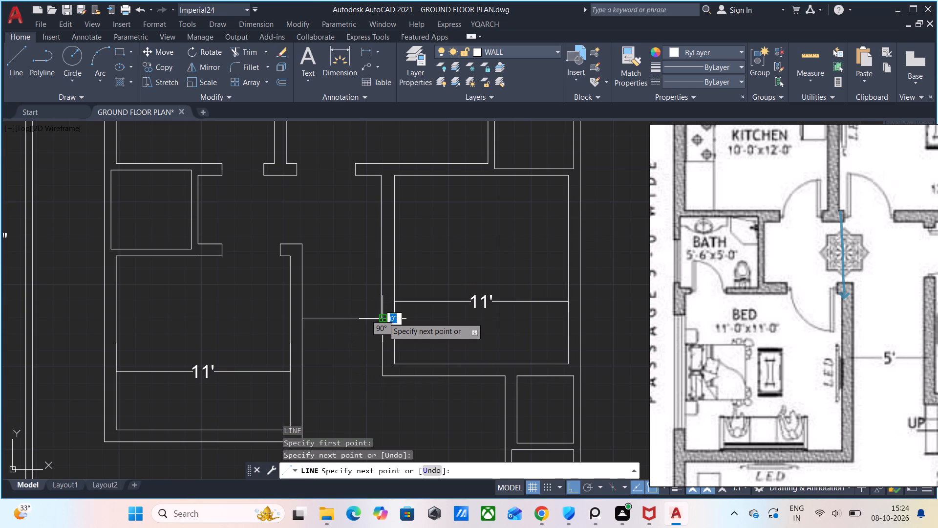
{"action": "key", "text": "Return"}
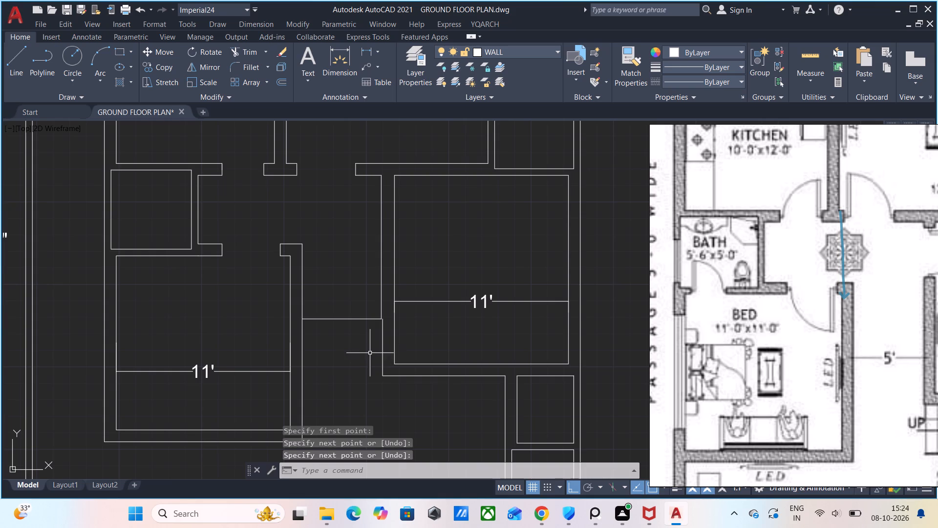
Undo the last vertical line and erase the leftover passage-side wall segment between the 5' line and the right-hand bedroom's lower corner.
{"action": "scroll", "coordinate": [370, 353], "scroll_direction": "up", "scroll_amount": 1}
{"action": "key", "text": "ctrl+z"}
{"action": "scroll", "coordinate": [396, 345], "scroll_direction": "up", "scroll_amount": 1}
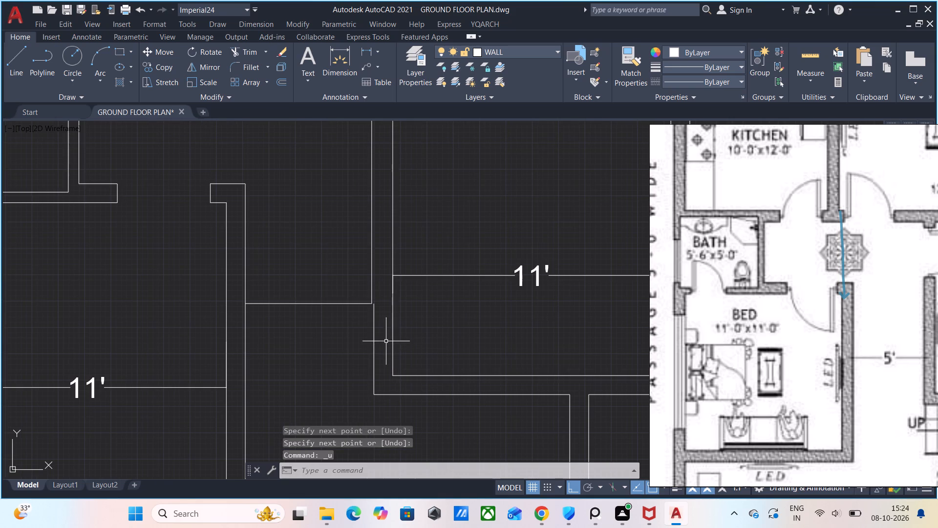
{"action": "left_click", "coordinate": [374, 336]}
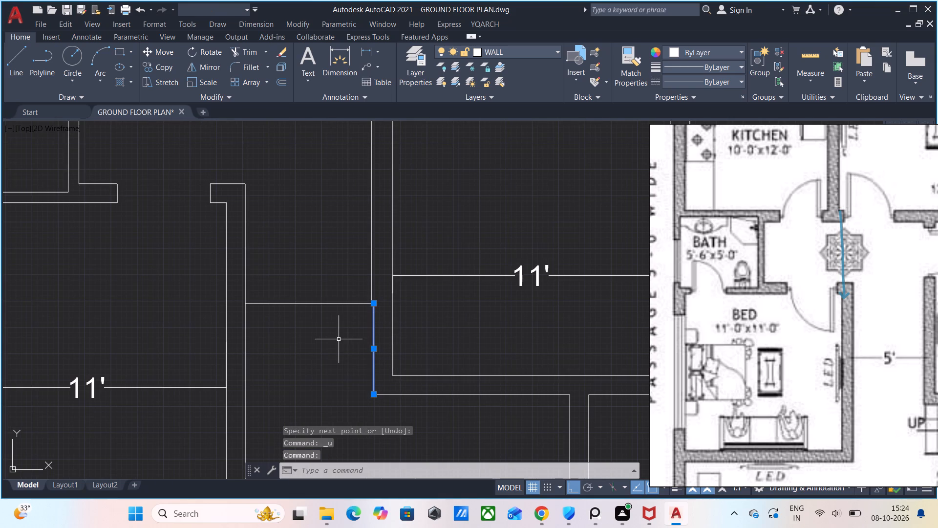
{"action": "key", "text": "Delete"}
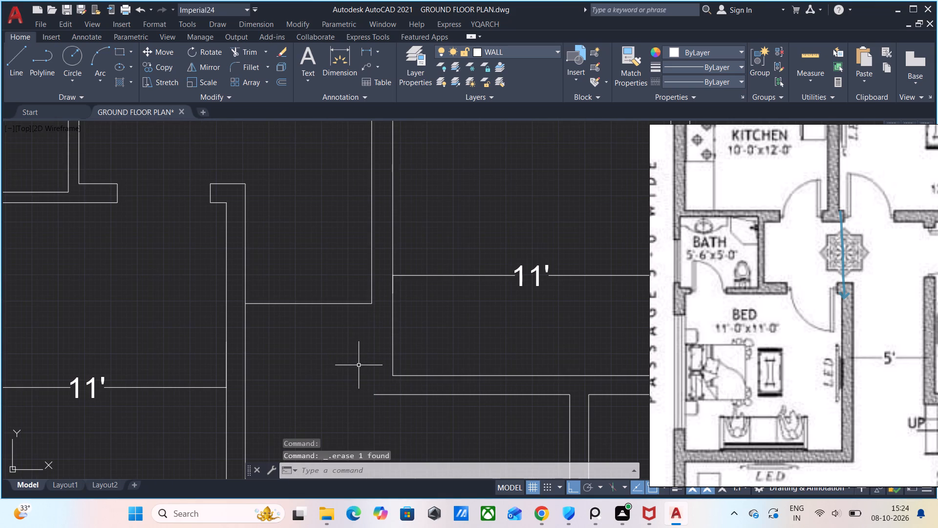
Draw a line from the upper wall face's lower end straight down, turning across to meet the end of the right-hand bedroom's lower outer face.
{"action": "scroll", "coordinate": [374, 397], "scroll_direction": "up", "scroll_amount": 1}
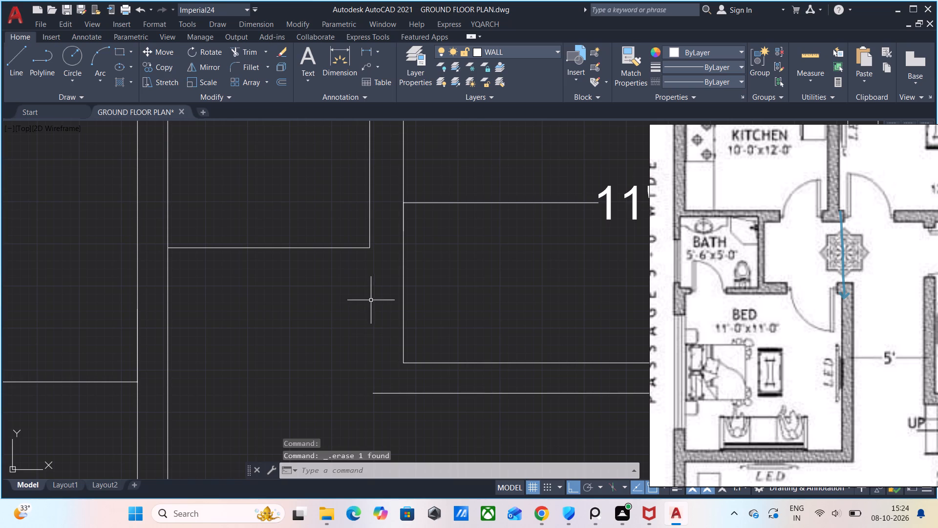
{"action": "middle_click_drag", "start_coordinate": [369, 312], "coordinate": [367, 324]}
{"action": "key", "text": "l"}
{"action": "key", "text": "Return"}
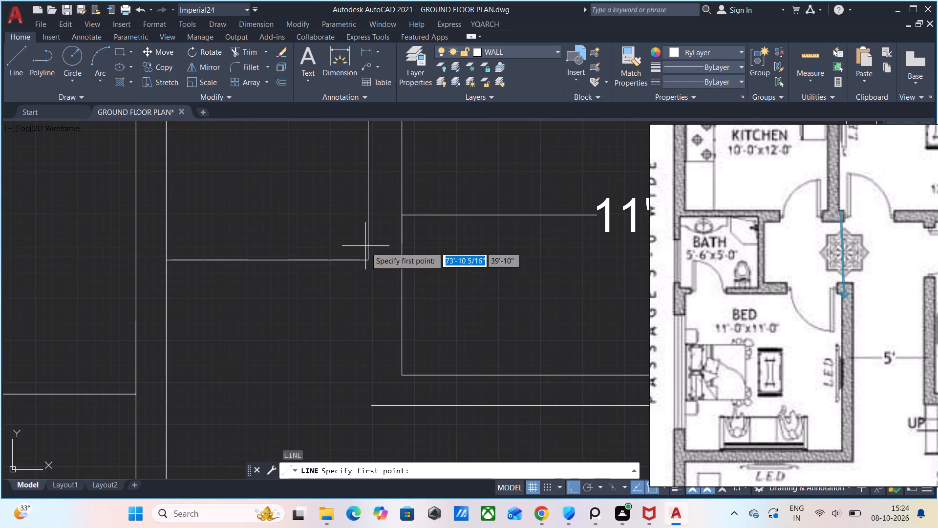
{"action": "left_click", "coordinate": [366, 253]}
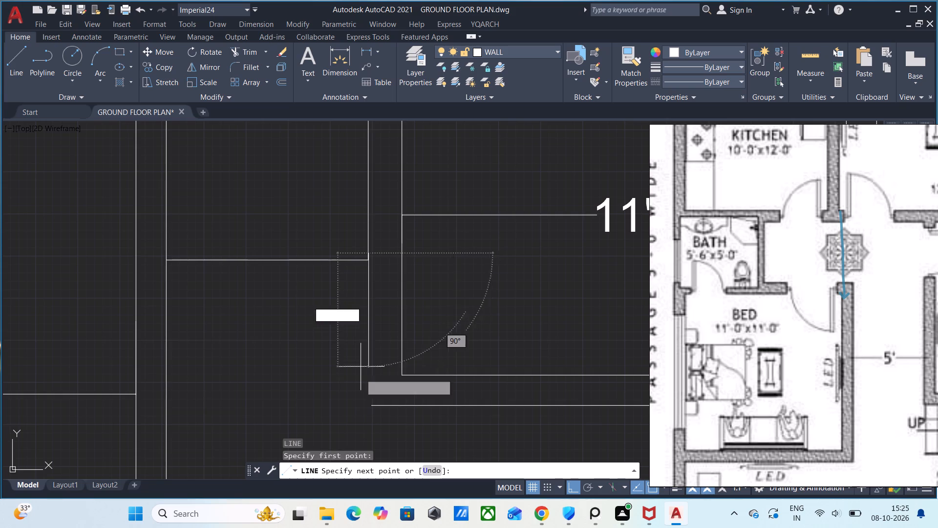
{"action": "scroll", "coordinate": [356, 316], "scroll_direction": "up", "scroll_amount": 2}
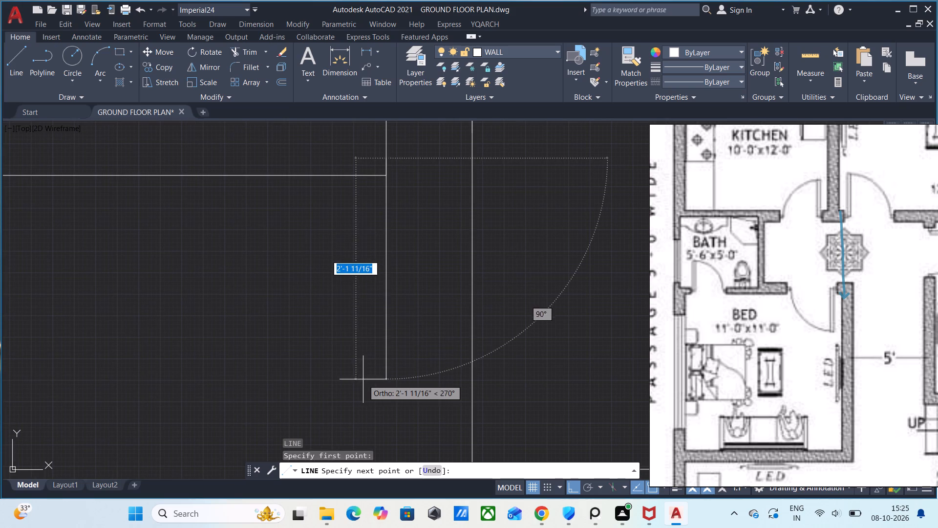
{"action": "middle_click_drag", "start_coordinate": [363, 379], "coordinate": [371, 239]}
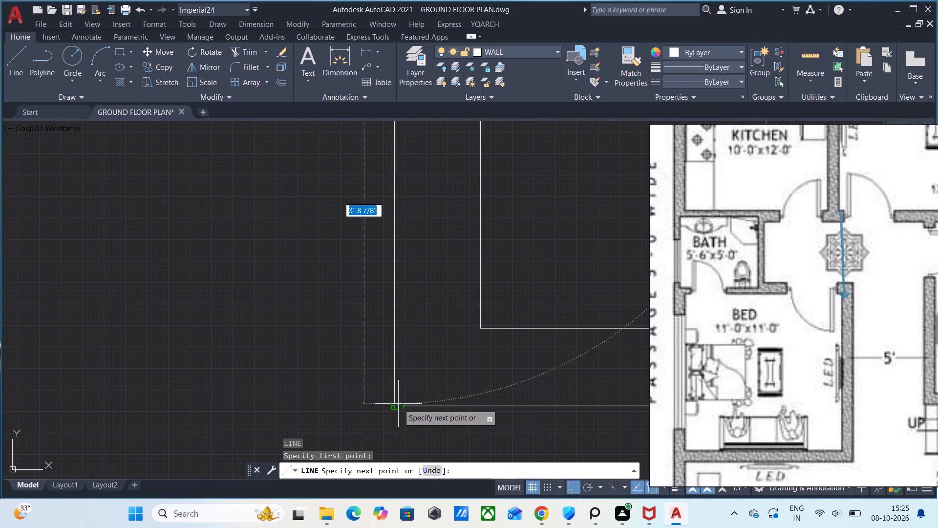
{"action": "left_click", "coordinate": [397, 406]}
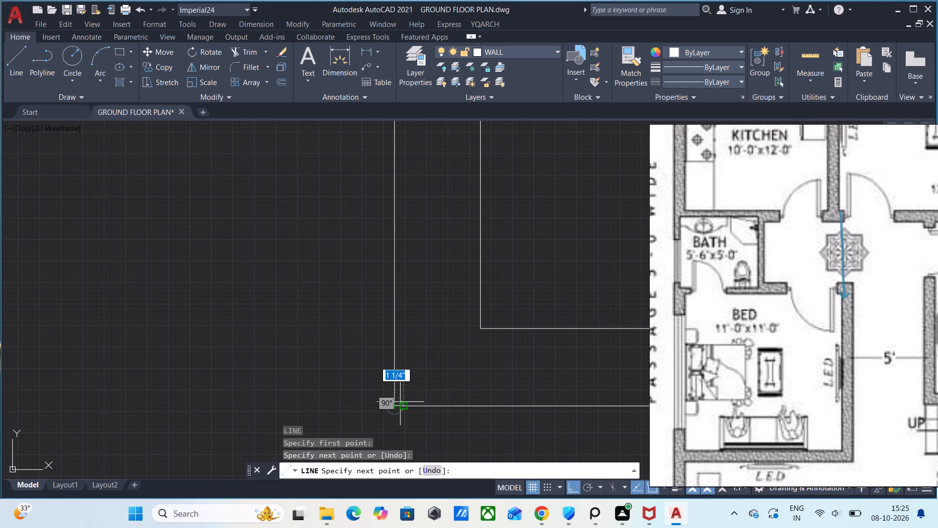
{"action": "left_click", "coordinate": [405, 408]}
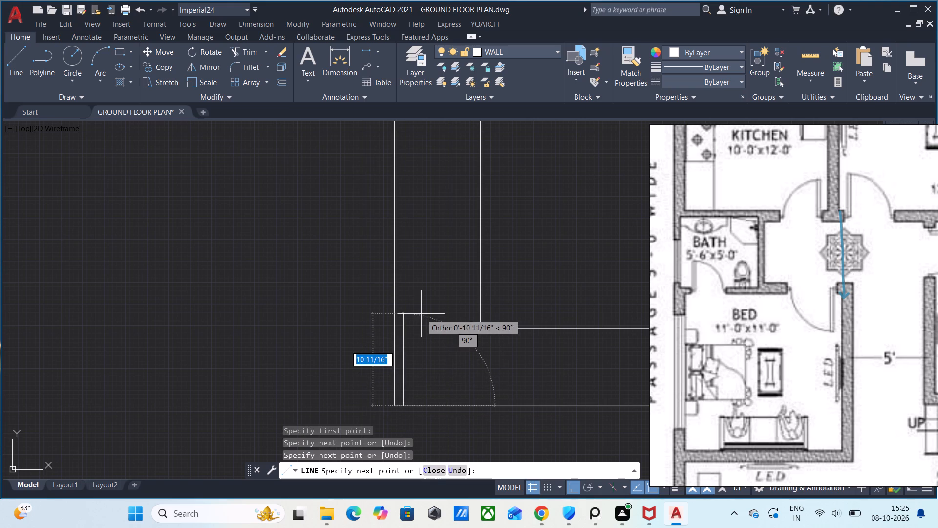
{"action": "key", "text": "Escape"}
Erase the horizontal 5' construction line spanning the passage between the two bedrooms.
{"action": "scroll", "coordinate": [420, 272], "scroll_direction": "down", "scroll_amount": 4}
{"action": "middle_click_drag", "start_coordinate": [423, 216], "coordinate": [421, 219]}
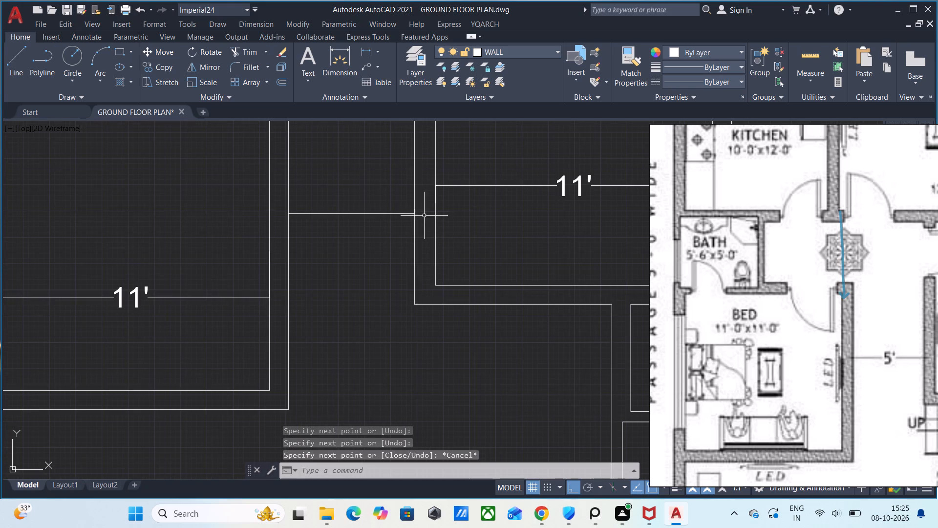
{"action": "middle_click_drag", "start_coordinate": [421, 219], "coordinate": [396, 298]}
{"action": "left_click", "coordinate": [337, 252]}
{"action": "left_click", "coordinate": [330, 361]}
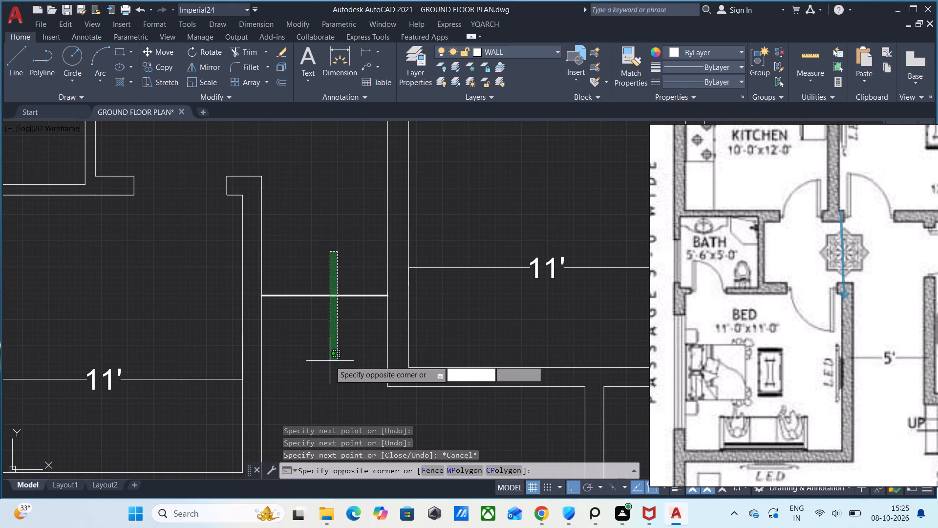
{"action": "key", "text": "Delete"}
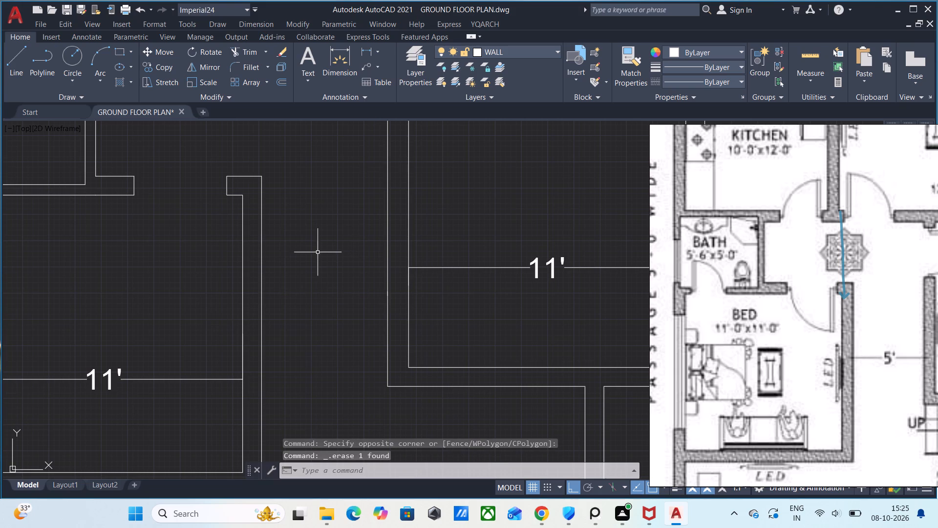
Join the right-hand bedroom's passage-side and lower wall face lines into continuous polylines.
{"action": "scroll", "coordinate": [402, 292], "scroll_direction": "down", "scroll_amount": 3}
{"action": "middle_click_drag", "start_coordinate": [433, 273], "coordinate": [426, 281]}
{"action": "scroll", "coordinate": [428, 326], "scroll_direction": "up", "scroll_amount": 1}
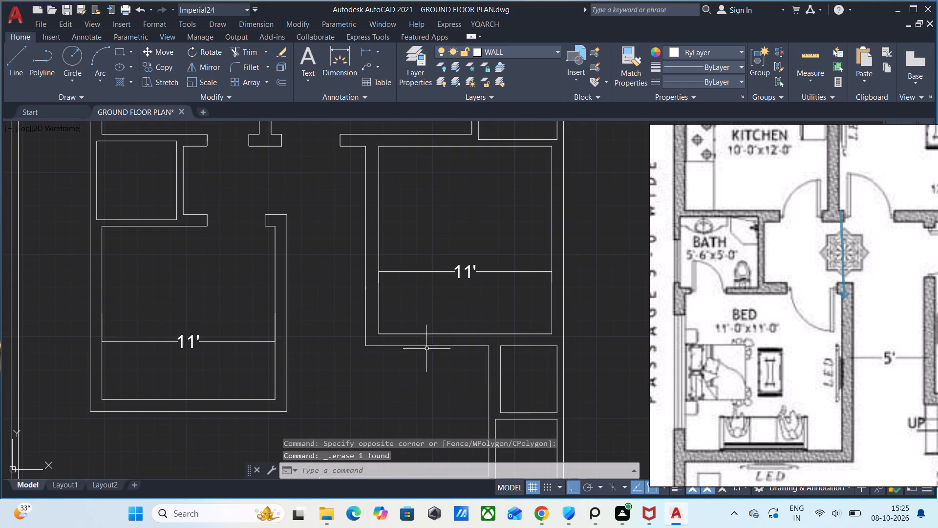
{"action": "left_click", "coordinate": [423, 379]}
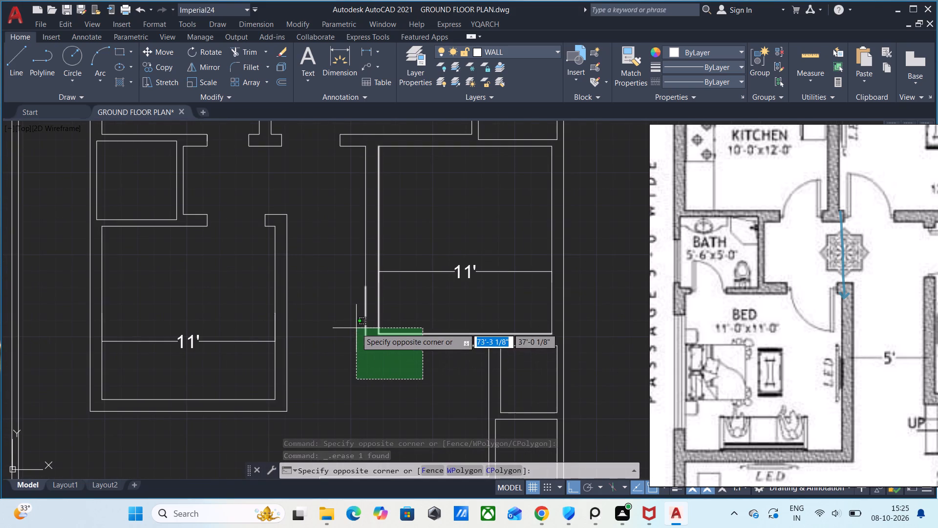
{"action": "left_click", "coordinate": [350, 311]}
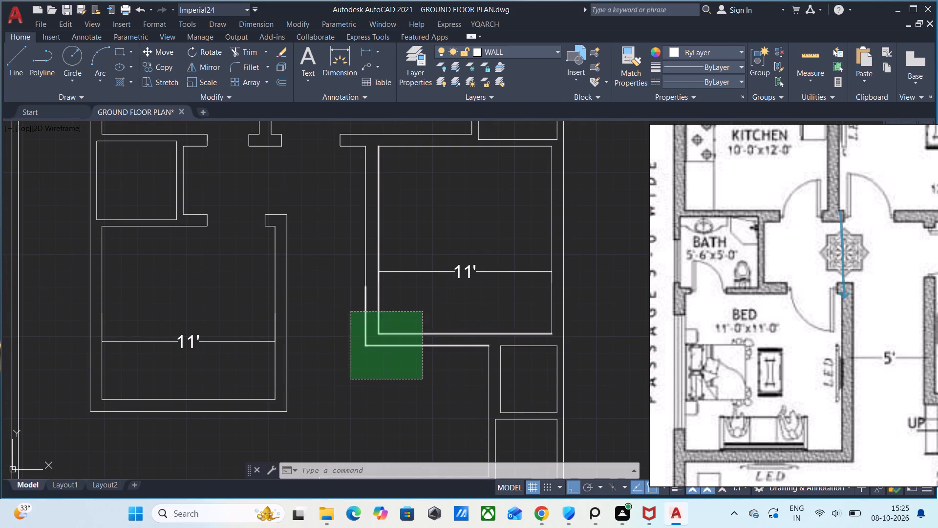
{"action": "left_click", "coordinate": [365, 248]}
{"action": "scroll", "coordinate": [780, 306], "scroll_direction": "down", "scroll_amount": 2}
{"action": "scroll", "coordinate": [825, 321], "scroll_direction": "down", "scroll_amount": 1}
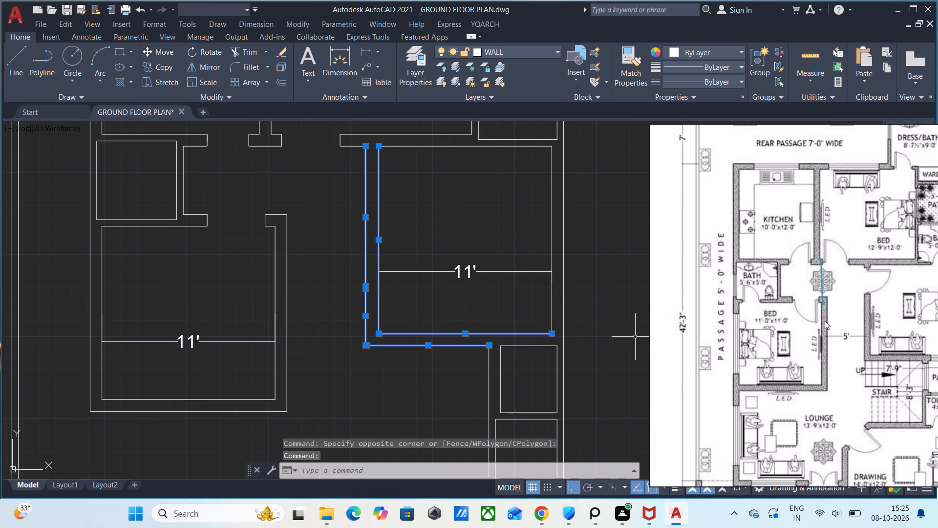
{"action": "middle_click_drag", "start_coordinate": [820, 322], "coordinate": [740, 331]}
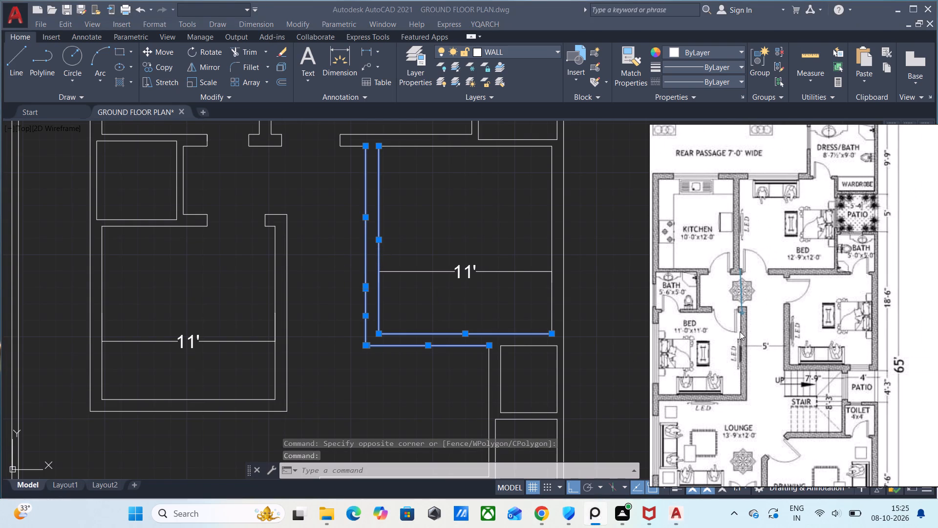
{"action": "middle_click_drag", "start_coordinate": [740, 331], "coordinate": [736, 331]}
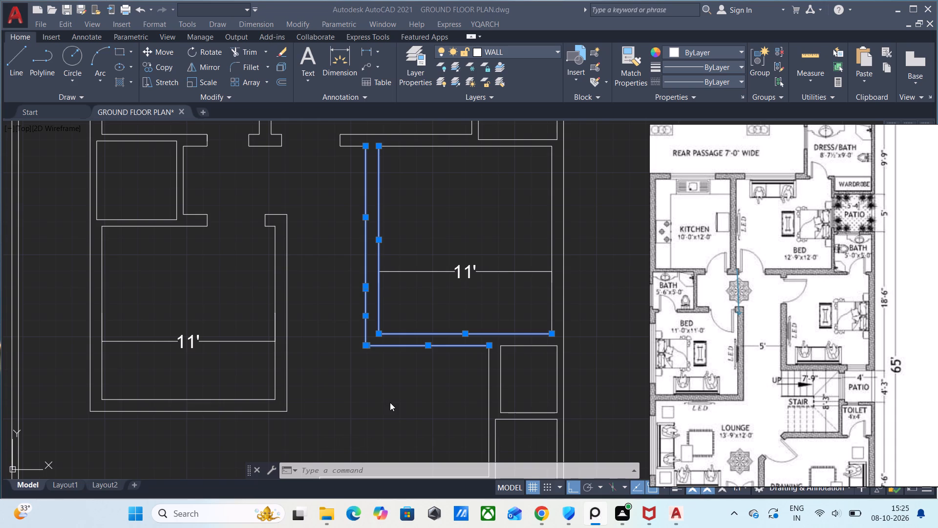
{"action": "key", "text": "j"}
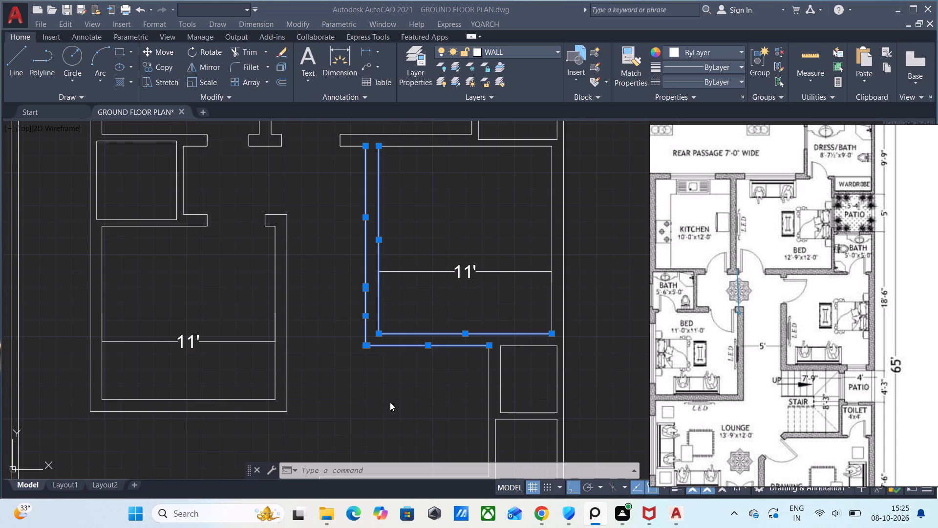
{"action": "left_click", "coordinate": [390, 402]}
{"action": "key", "text": "j"}
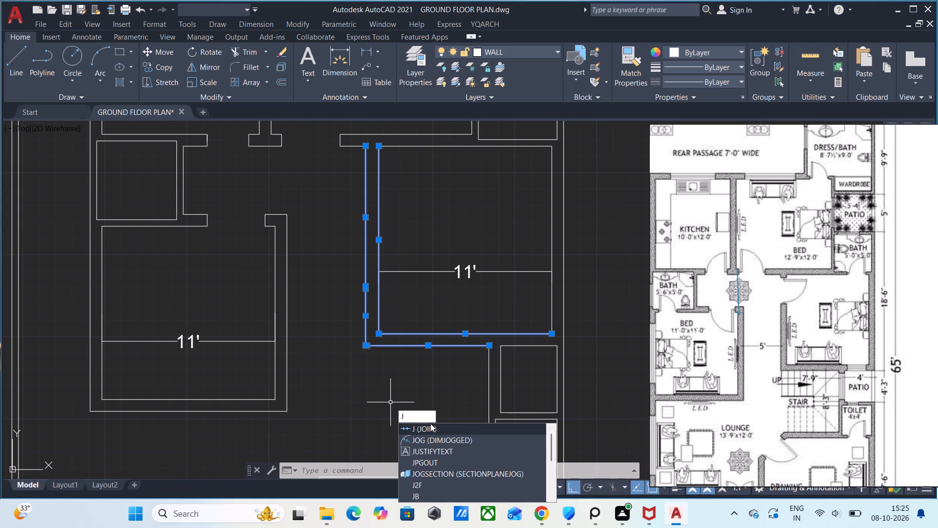
{"action": "left_click", "coordinate": [433, 427]}
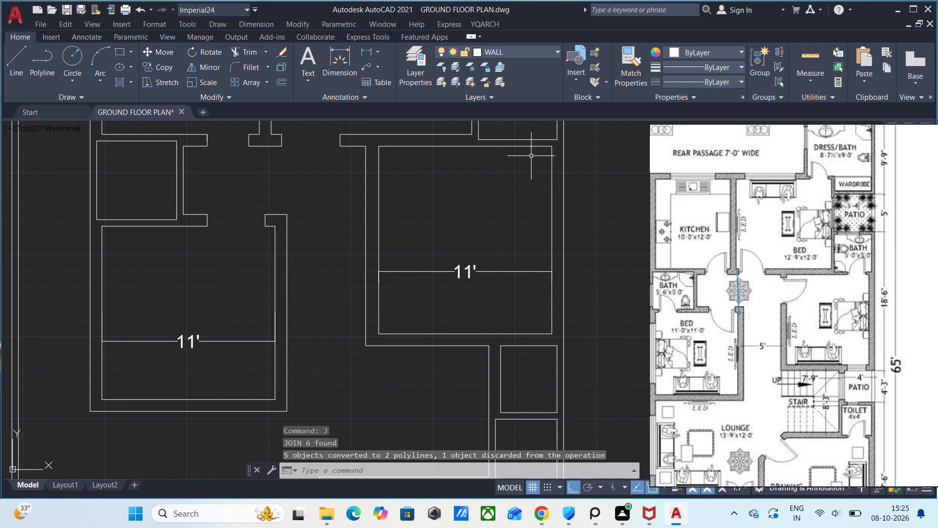
Erase the 11' dimension inside the right-hand bedroom.
{"action": "left_click_drag", "start_coordinate": [522, 302], "coordinate": [486, 274]}
{"action": "left_click", "coordinate": [439, 233]}
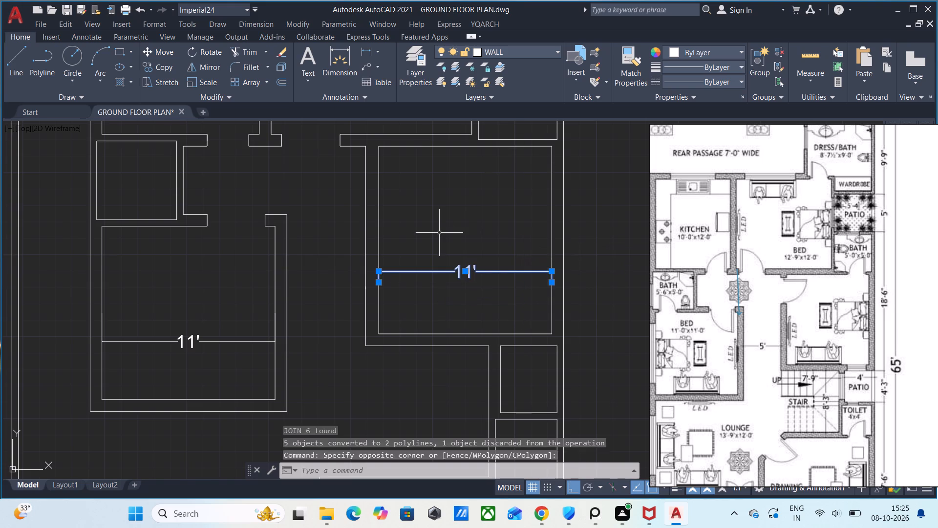
{"action": "key", "text": "Delete"}
Save the ground floor plan drawing.
{"action": "scroll", "coordinate": [376, 272], "scroll_direction": "down", "scroll_amount": 2}
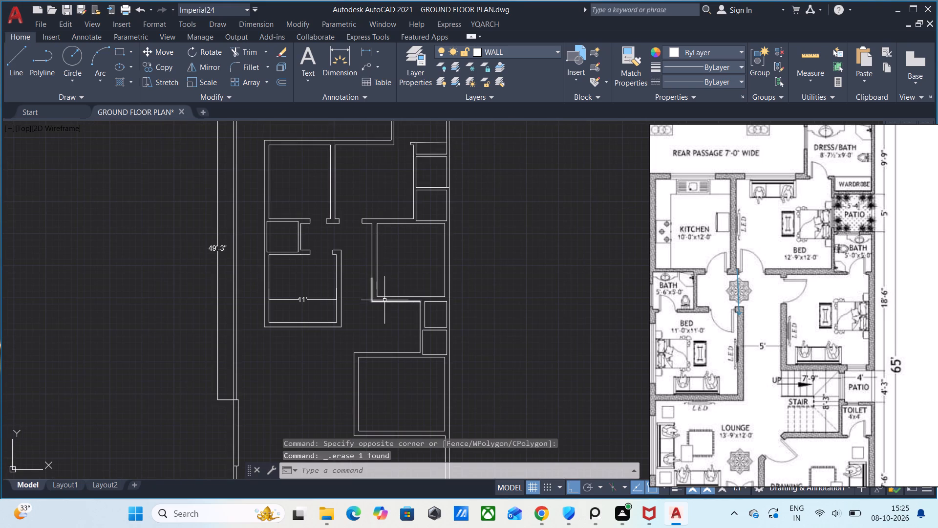
{"action": "key", "text": "ctrl+s"}
Examine the reference image around the lounge, checking its size and how its walls connect to the bedroom, porch and drawing room.
{"action": "scroll", "coordinate": [753, 278], "scroll_direction": "down", "scroll_amount": 2}
{"action": "middle_click_drag", "start_coordinate": [762, 354], "coordinate": [809, 331]}
{"action": "scroll", "coordinate": [794, 312], "scroll_direction": "up", "scroll_amount": 3}
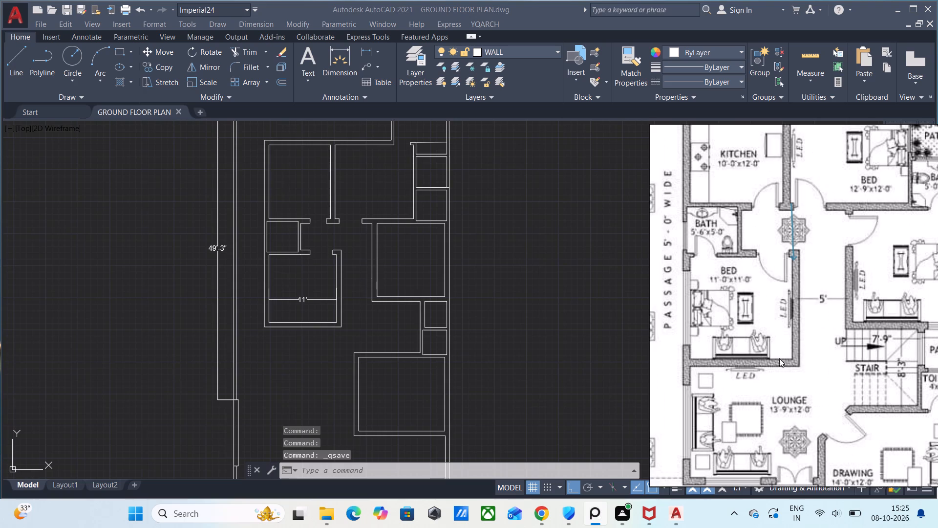
{"action": "middle_click_drag", "start_coordinate": [778, 356], "coordinate": [765, 273]}
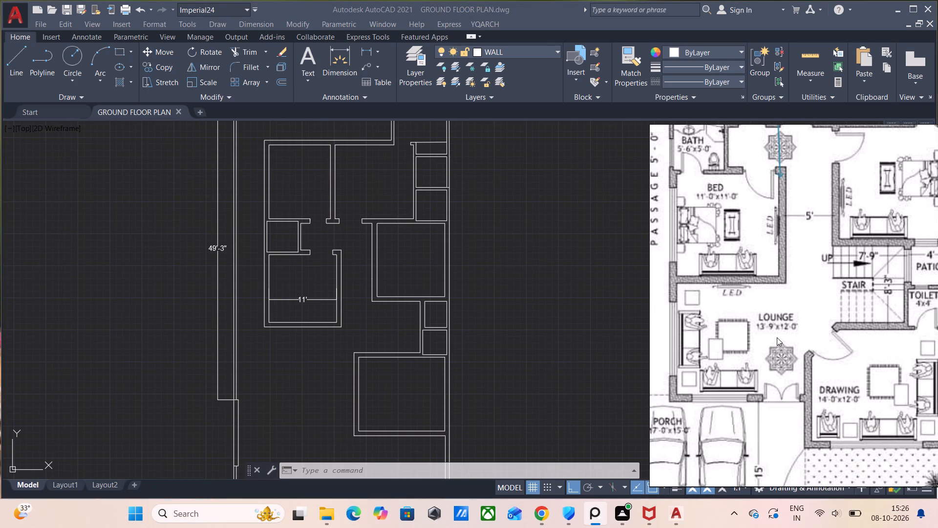
{"action": "scroll", "coordinate": [785, 316], "scroll_direction": "down", "scroll_amount": 1}
{"action": "middle_click_drag", "start_coordinate": [786, 314], "coordinate": [762, 358]}
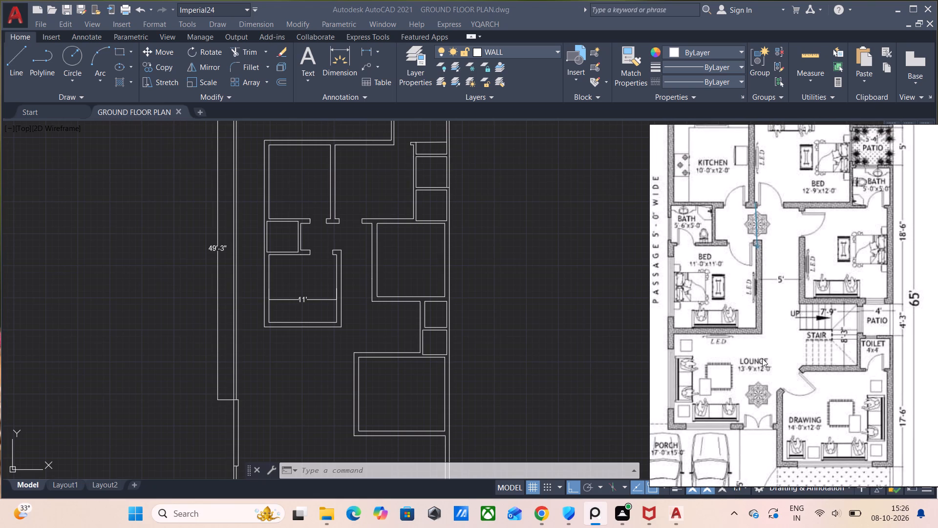
{"action": "middle_click_drag", "start_coordinate": [762, 358], "coordinate": [767, 364]}
{"action": "middle_click_drag", "start_coordinate": [760, 270], "coordinate": [759, 307]}
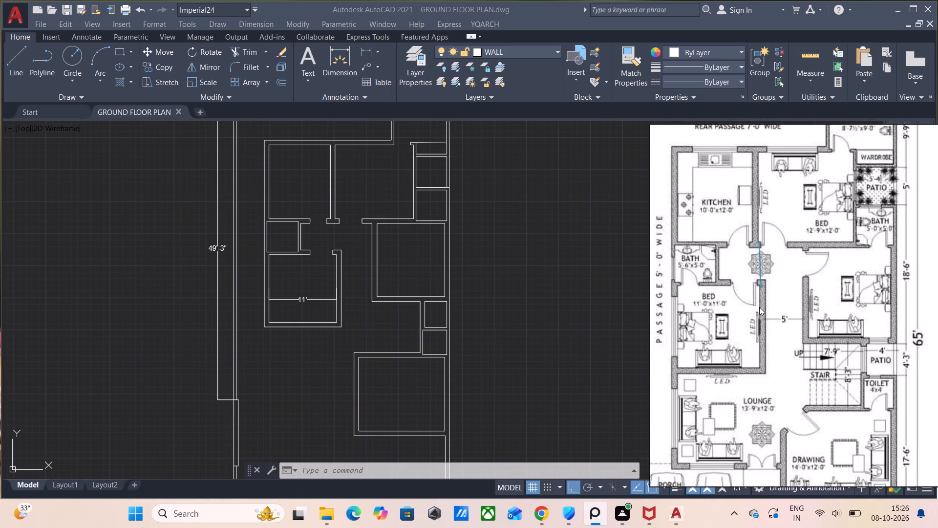
{"action": "middle_click_drag", "start_coordinate": [759, 307], "coordinate": [767, 222]}
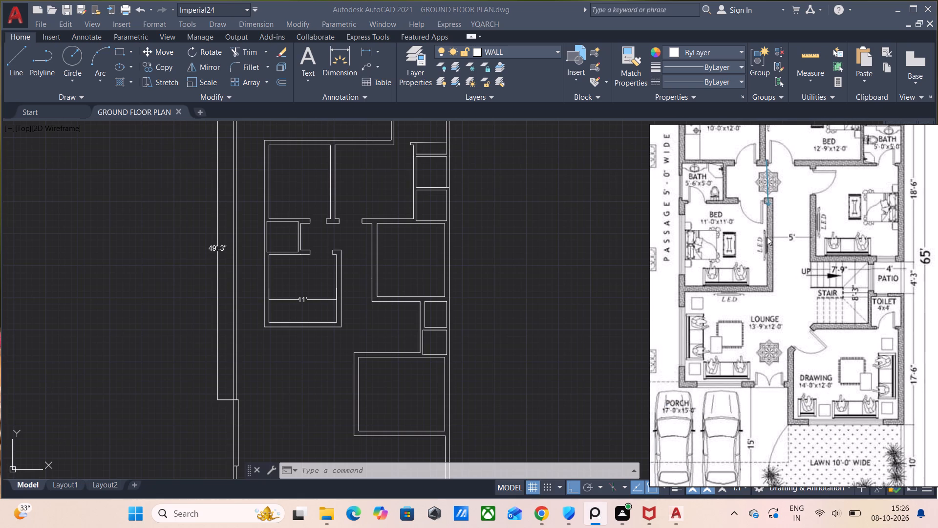
{"action": "scroll", "coordinate": [758, 346], "scroll_direction": "up", "scroll_amount": 2}
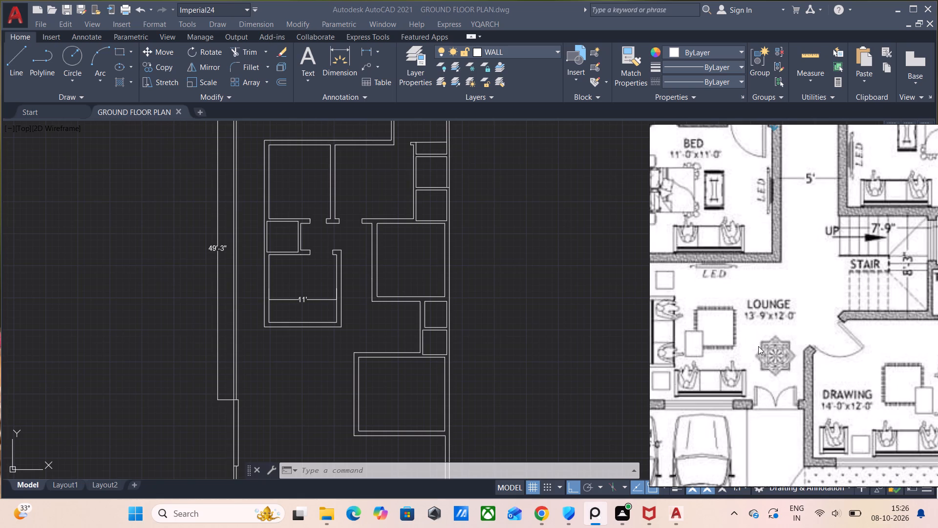
{"action": "scroll", "coordinate": [746, 356], "scroll_direction": "down", "scroll_amount": 1}
{"action": "middle_click_drag", "start_coordinate": [746, 368], "coordinate": [768, 370]}
{"action": "scroll", "coordinate": [792, 352], "scroll_direction": "up", "scroll_amount": 1}
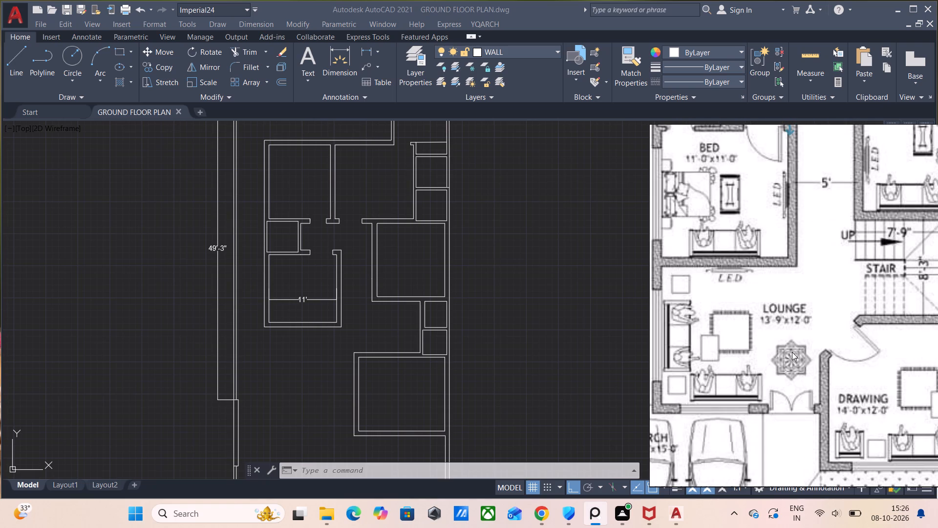
{"action": "middle_click_drag", "start_coordinate": [777, 374], "coordinate": [819, 368]}
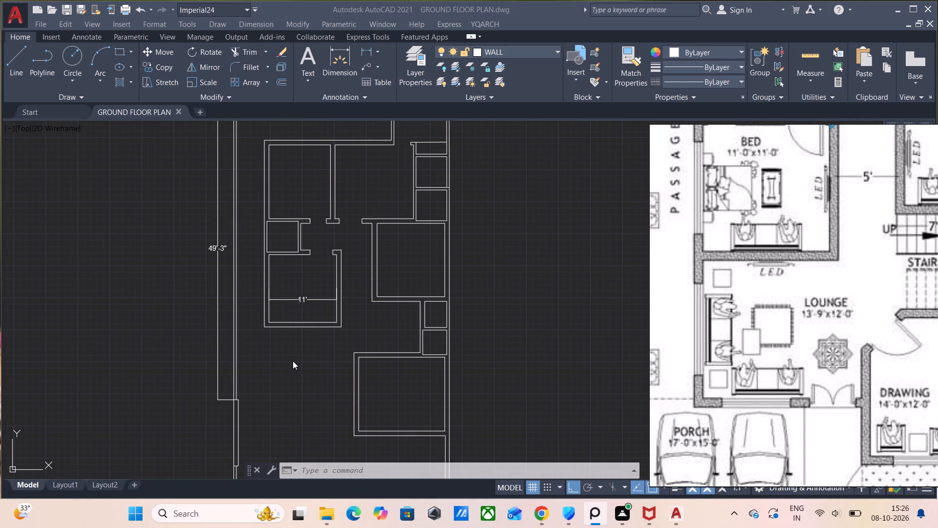
Draw the lounge's outer side wall, 9" thick, 12' downward from the lower-left corner of the 11' bedroom.
{"action": "left_click", "coordinate": [293, 361]}
{"action": "type", "text": "WW"}
{"action": "key", "text": "Return"}
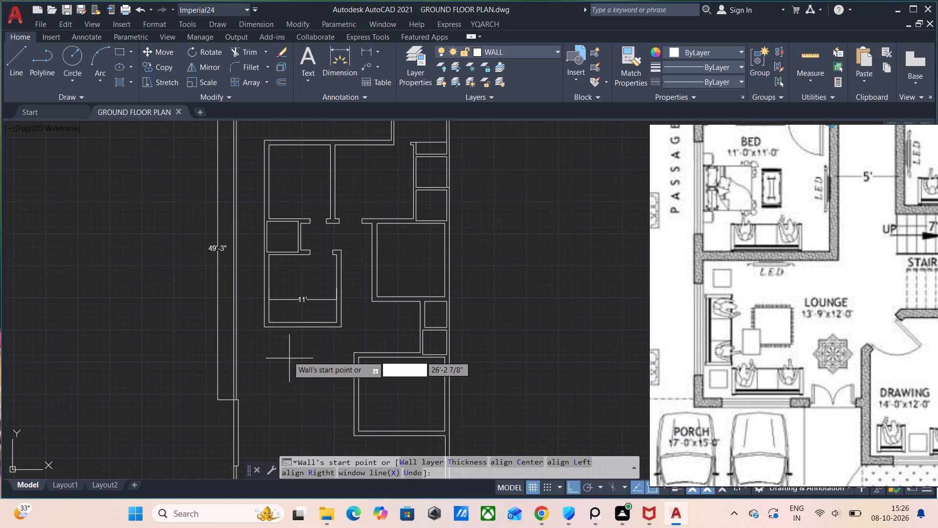
{"action": "left_click", "coordinate": [269, 328]}
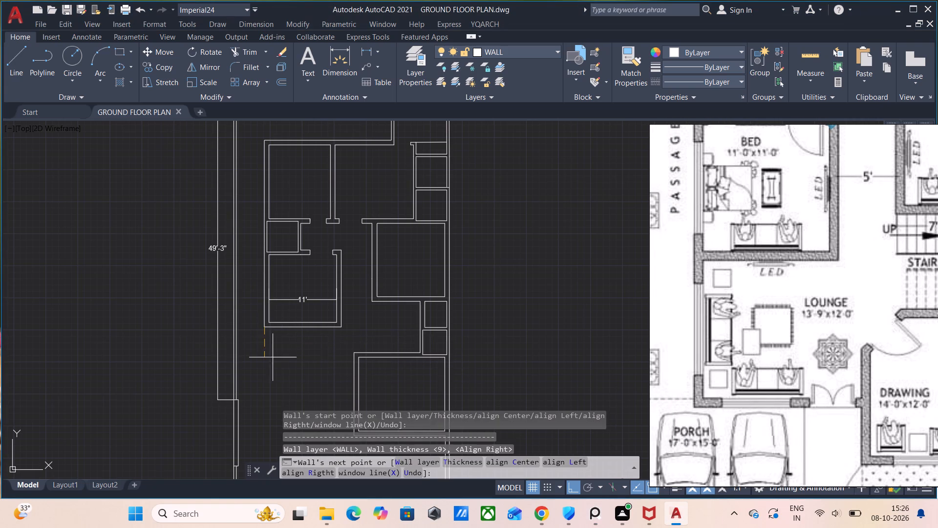
{"action": "left_click", "coordinate": [273, 369]}
{"action": "key", "text": "ctrl+z"}
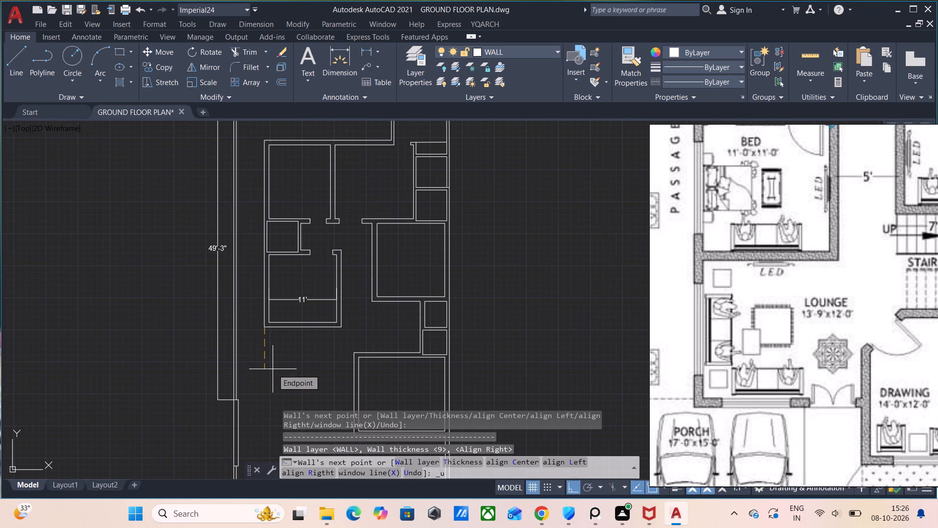
{"action": "type", "text": "12'"}
{"action": "key", "text": "Return"}
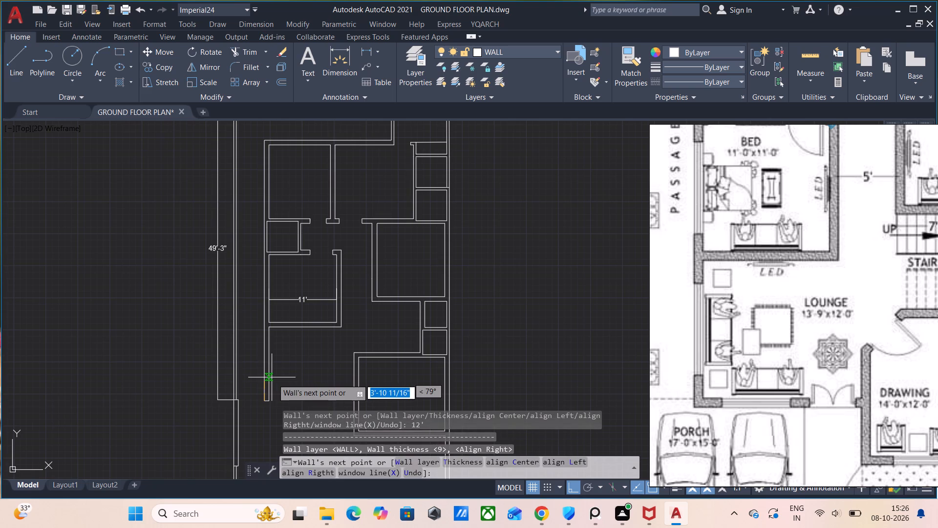
Continue the lounge wall 13'9" horizontally toward the drawing room to form its lower wall.
{"action": "middle_click_drag", "start_coordinate": [317, 384], "coordinate": [326, 290]}
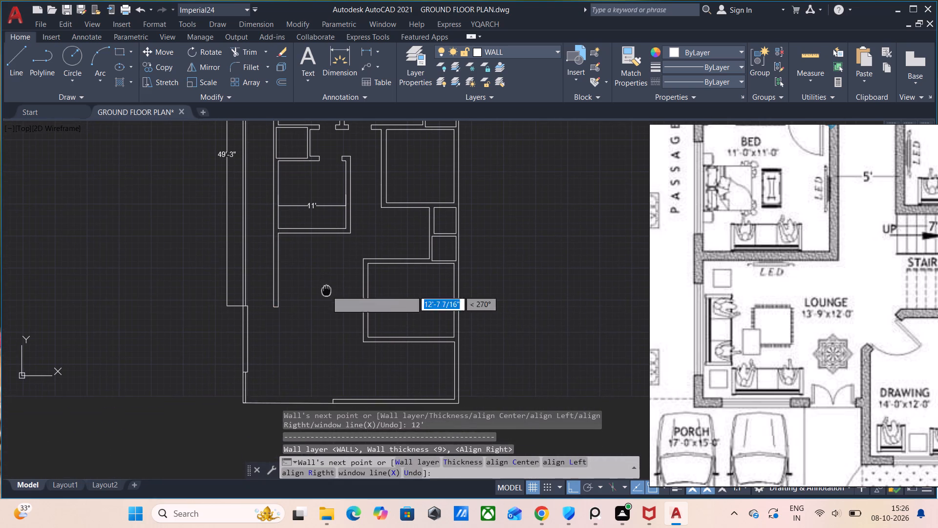
{"action": "middle_click_drag", "start_coordinate": [333, 291], "coordinate": [316, 333]}
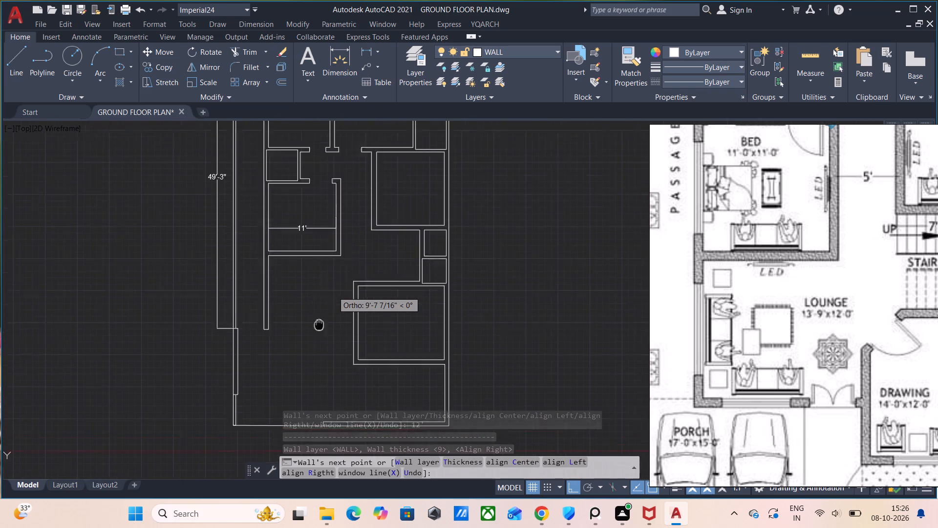
{"action": "middle_click_drag", "start_coordinate": [316, 333], "coordinate": [311, 356]}
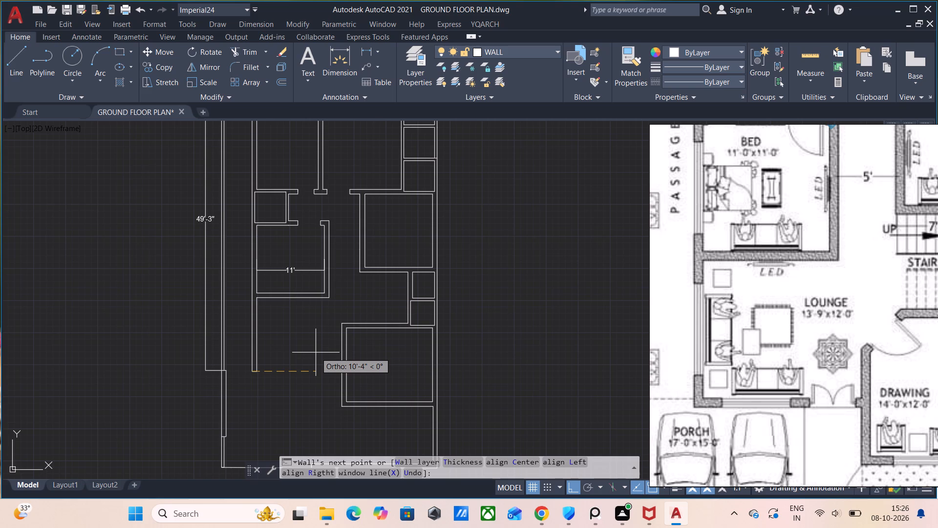
{"action": "type", "text": "13"}
{"action": "type", "text": "'9"}
{"action": "key", "text": "shift+quotedbl"}
{"action": "key", "text": "Return"}
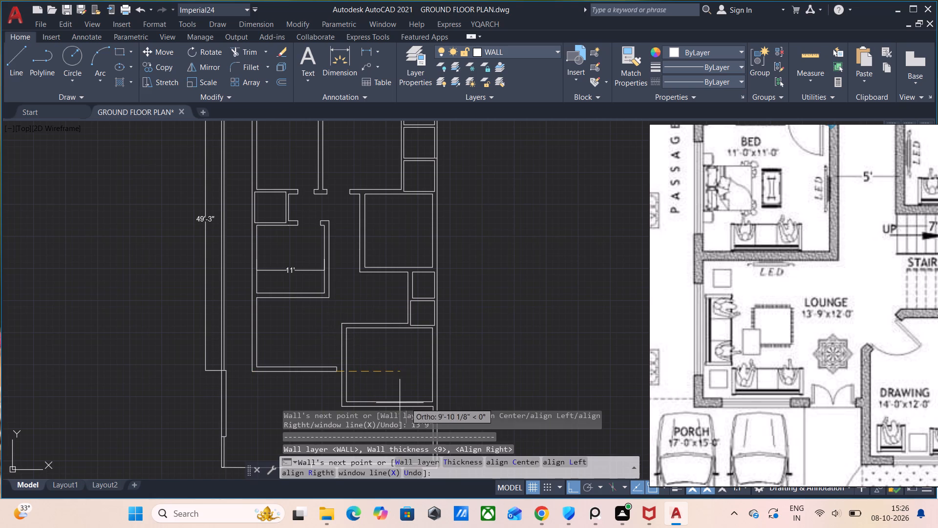
Extend the lounge's lower wall by 9" and on to meet the drawing room's side wall.
{"action": "scroll", "coordinate": [818, 373], "scroll_direction": "down", "scroll_amount": 2}
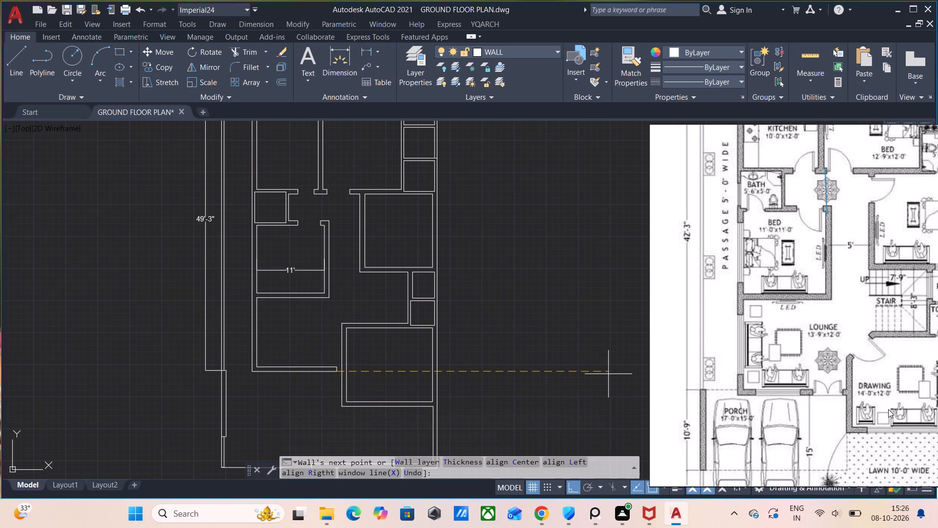
{"action": "scroll", "coordinate": [888, 409], "scroll_direction": "up", "scroll_amount": 2}
{"action": "scroll", "coordinate": [340, 401], "scroll_direction": "up", "scroll_amount": 2}
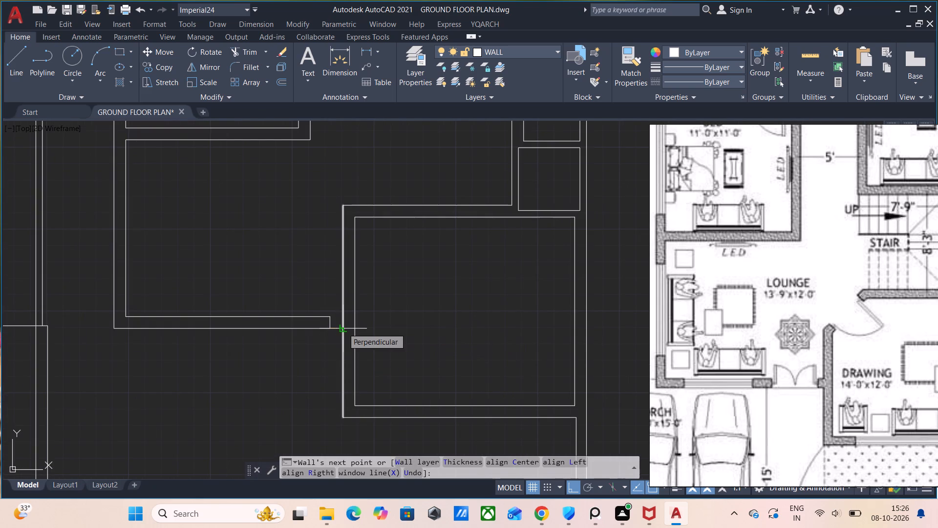
{"action": "key", "text": "9"}
{"action": "key", "text": "shift+quotedbl"}
{"action": "key", "text": "Return"}
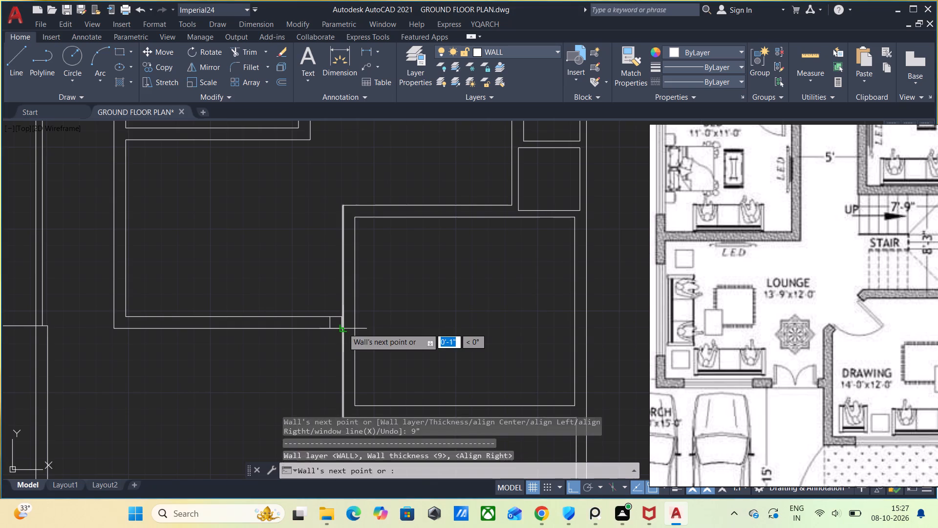
{"action": "scroll", "coordinate": [320, 317], "scroll_direction": "up", "scroll_amount": 2}
{"action": "scroll", "coordinate": [353, 340], "scroll_direction": "up", "scroll_amount": 2}
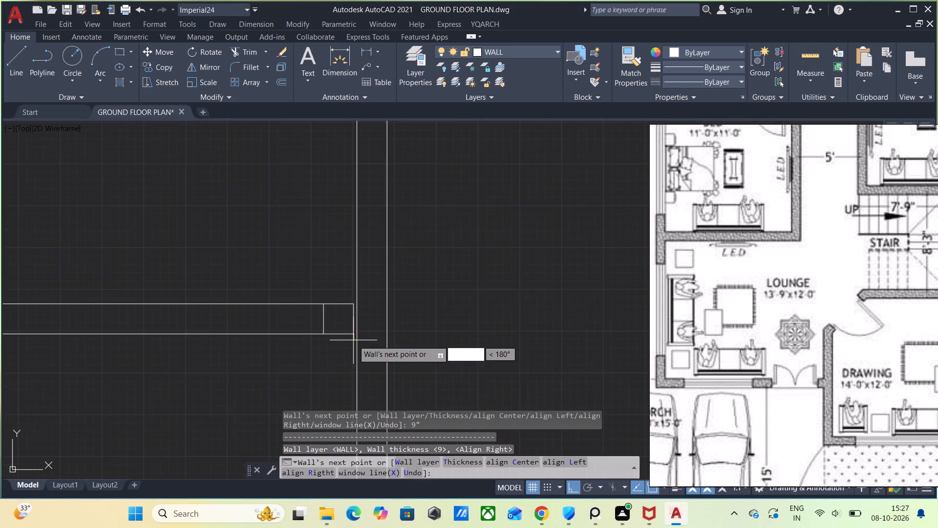
{"action": "left_click", "coordinate": [360, 330]}
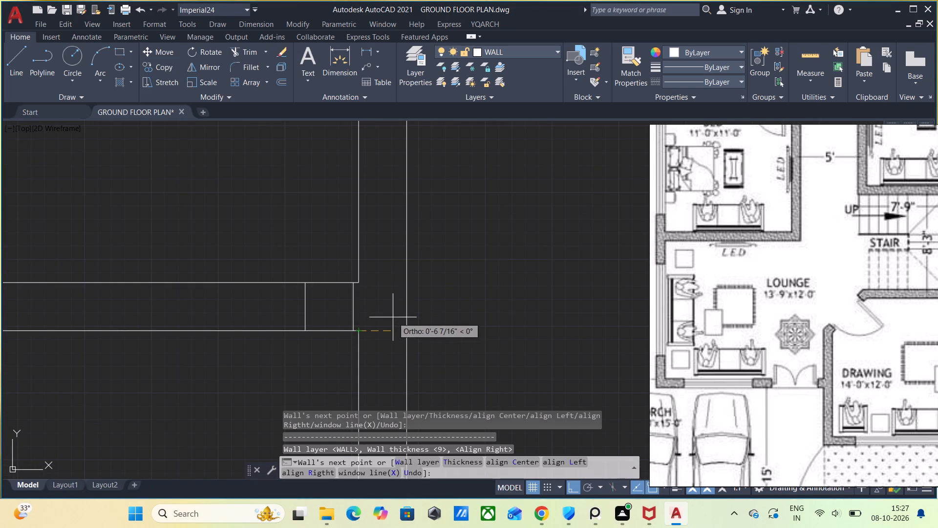
{"action": "key", "text": "Escape"}
Erase the two short cross lines inside the lounge's lower wall near the drawing room.
{"action": "left_click_drag", "start_coordinate": [376, 311], "coordinate": [369, 308]}
{"action": "left_click", "coordinate": [288, 303]}
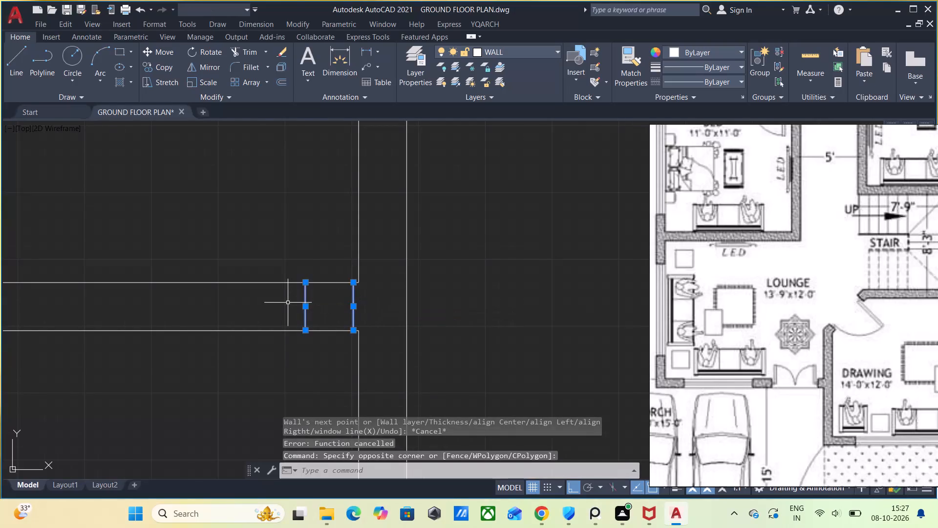
{"action": "key", "text": "Delete"}
Examine the reference image around the lounge, drawing room and staircase, checking the stair's layout and dimensions.
{"action": "scroll", "coordinate": [322, 311], "scroll_direction": "down", "scroll_amount": 4}
{"action": "scroll", "coordinate": [365, 286], "scroll_direction": "down", "scroll_amount": 3}
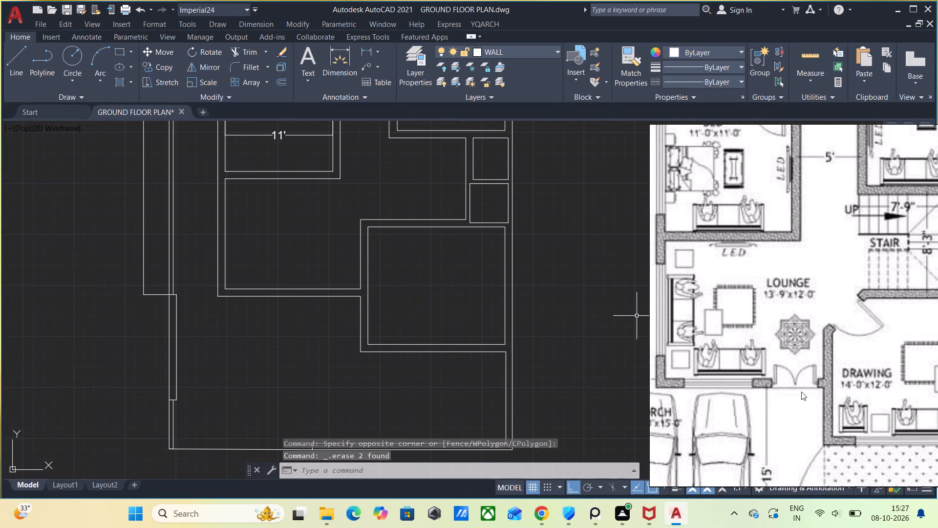
{"action": "scroll", "coordinate": [801, 392], "scroll_direction": "down", "scroll_amount": 1}
{"action": "middle_click_drag", "start_coordinate": [802, 402], "coordinate": [734, 433]}
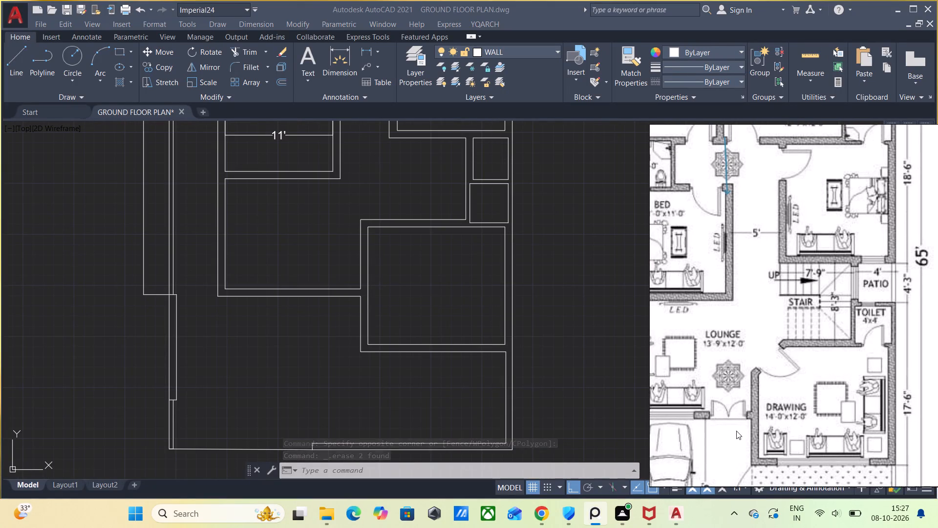
{"action": "scroll", "coordinate": [384, 313], "scroll_direction": "down", "scroll_amount": 2}
{"action": "middle_click_drag", "start_coordinate": [391, 304], "coordinate": [376, 329]}
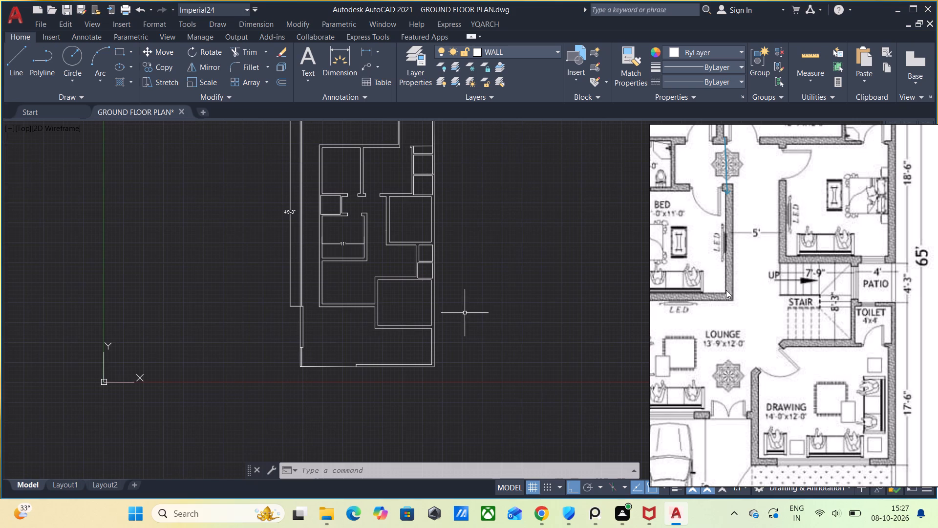
{"action": "scroll", "coordinate": [815, 354], "scroll_direction": "down", "scroll_amount": 2}
{"action": "middle_click_drag", "start_coordinate": [817, 388], "coordinate": [821, 388]}
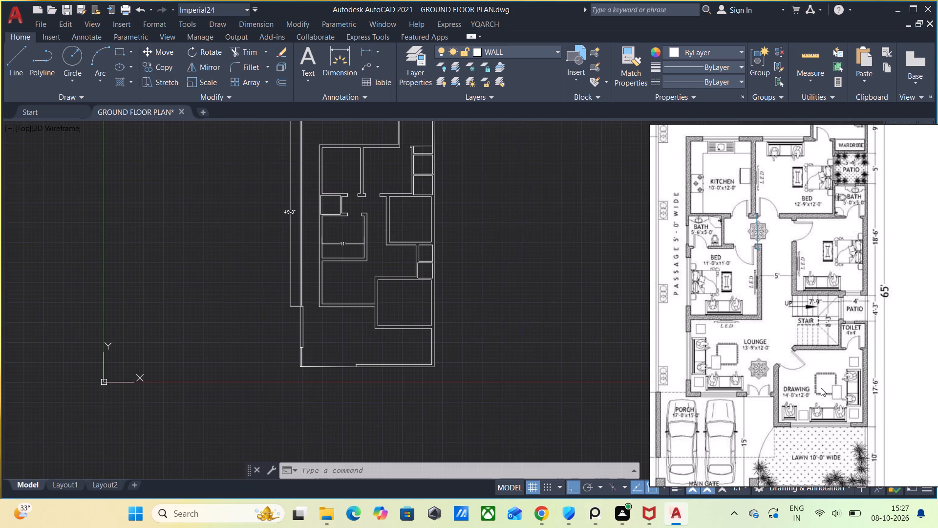
{"action": "middle_click_drag", "start_coordinate": [821, 388], "coordinate": [825, 386]}
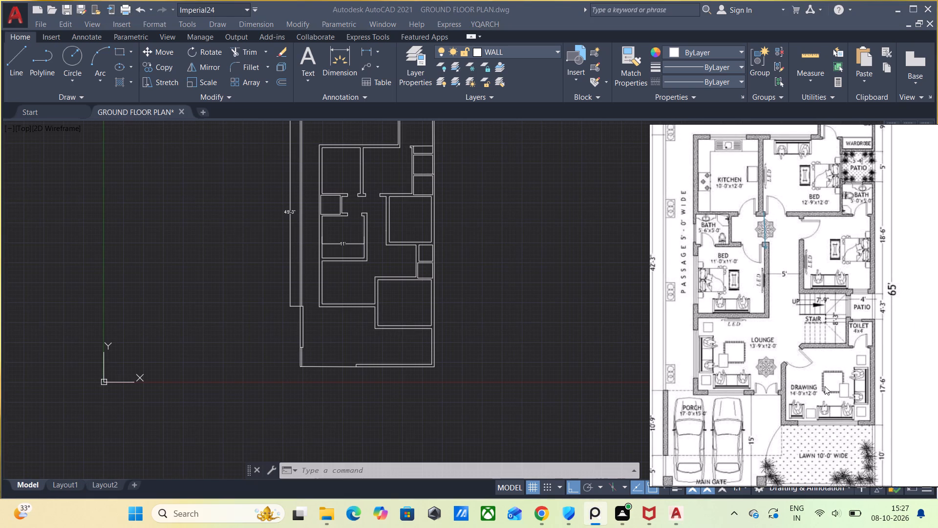
{"action": "middle_click_drag", "start_coordinate": [825, 386], "coordinate": [823, 386]}
{"action": "middle_click", "coordinate": [823, 386]}
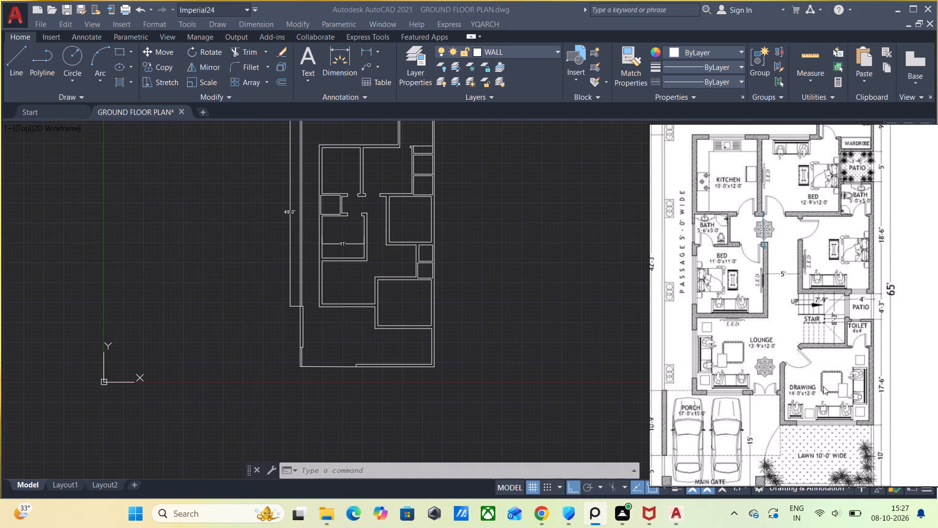
{"action": "scroll", "coordinate": [822, 379], "scroll_direction": "up", "scroll_amount": 2}
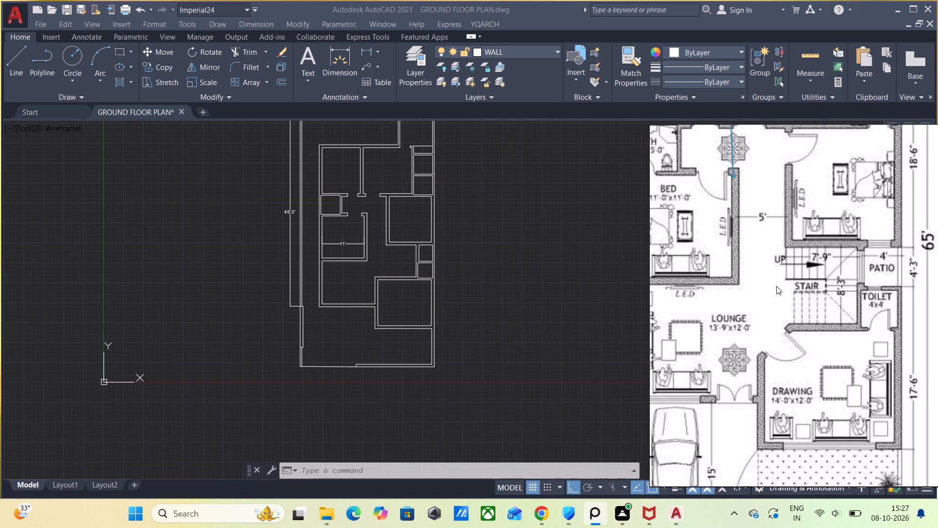
{"action": "scroll", "coordinate": [819, 304], "scroll_direction": "up", "scroll_amount": 2}
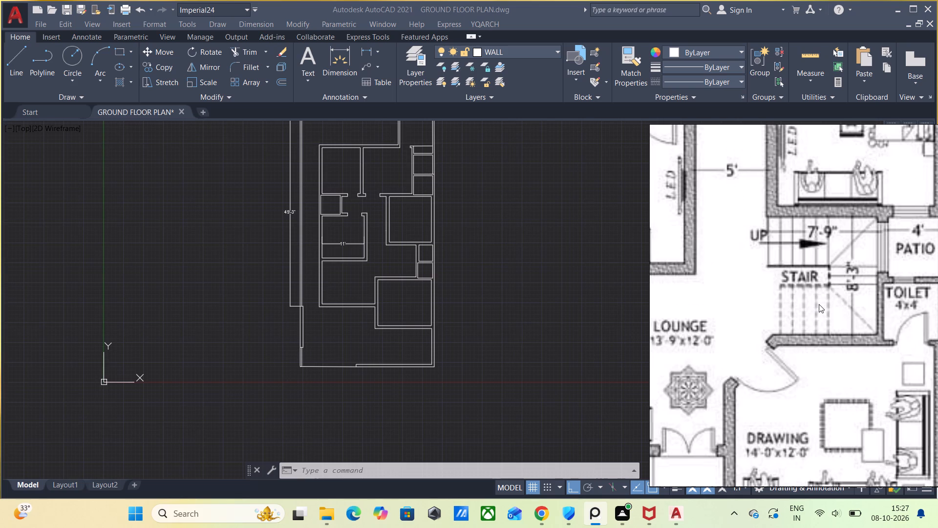
{"action": "scroll", "coordinate": [819, 304], "scroll_direction": "up", "scroll_amount": 1}
{"action": "middle_click_drag", "start_coordinate": [819, 306], "coordinate": [795, 360]}
{"action": "scroll", "coordinate": [830, 337], "scroll_direction": "up", "scroll_amount": 1}
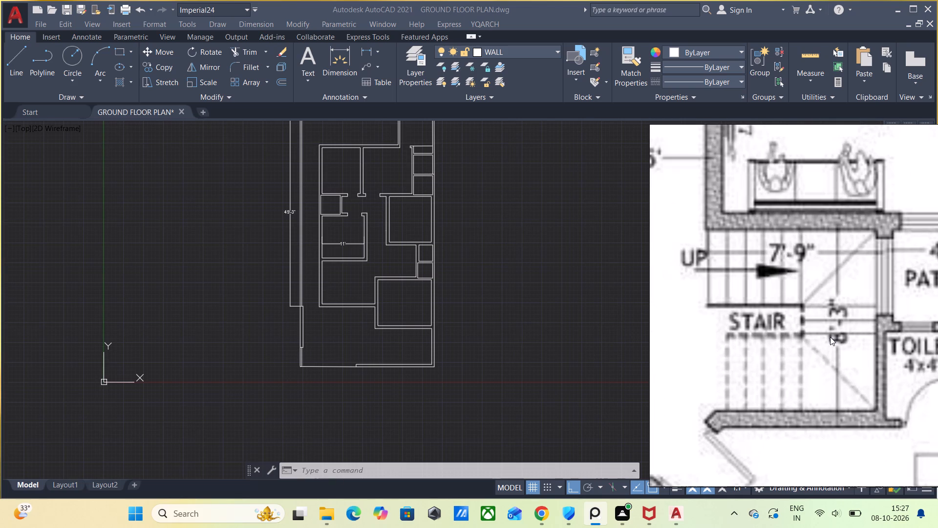
Create a new layer named STAIRS.
{"action": "left_click", "coordinate": [417, 46]}
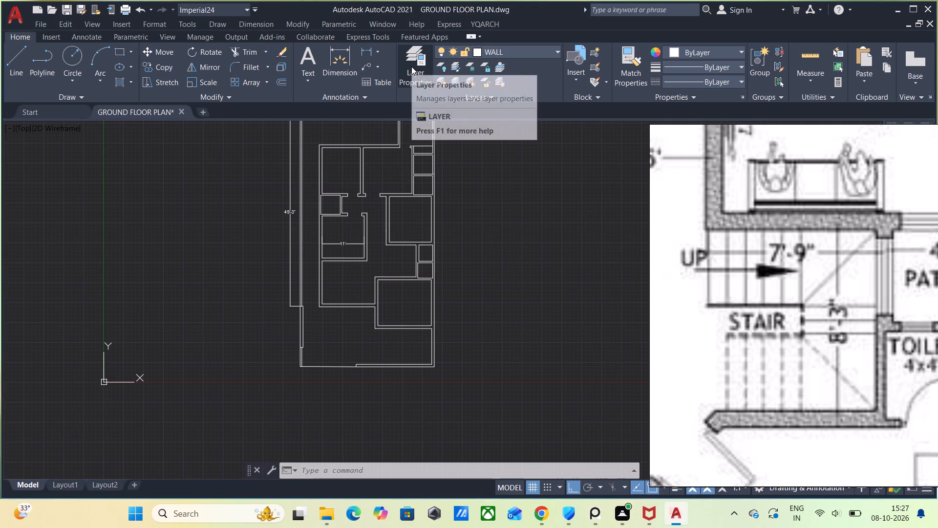
{"action": "left_click", "coordinate": [411, 66]}
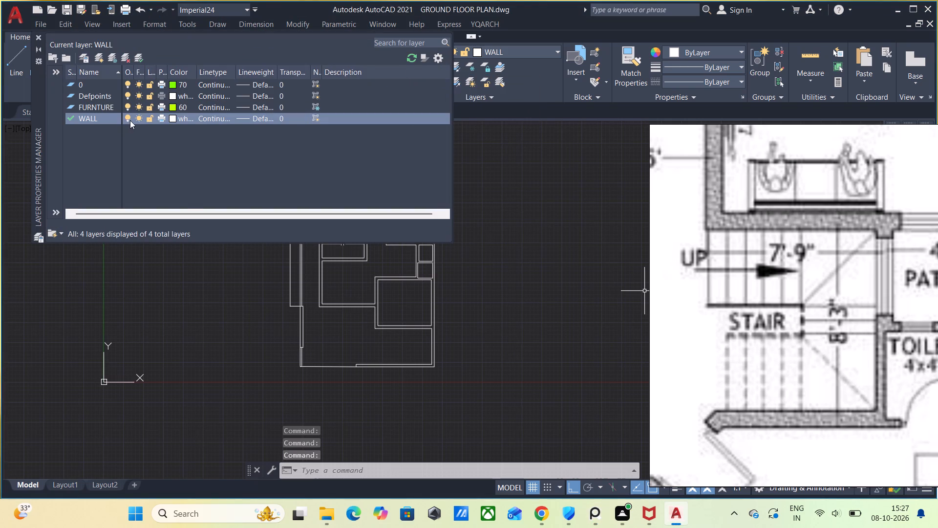
{"action": "left_click", "coordinate": [98, 117]}
{"action": "key", "text": "Return"}
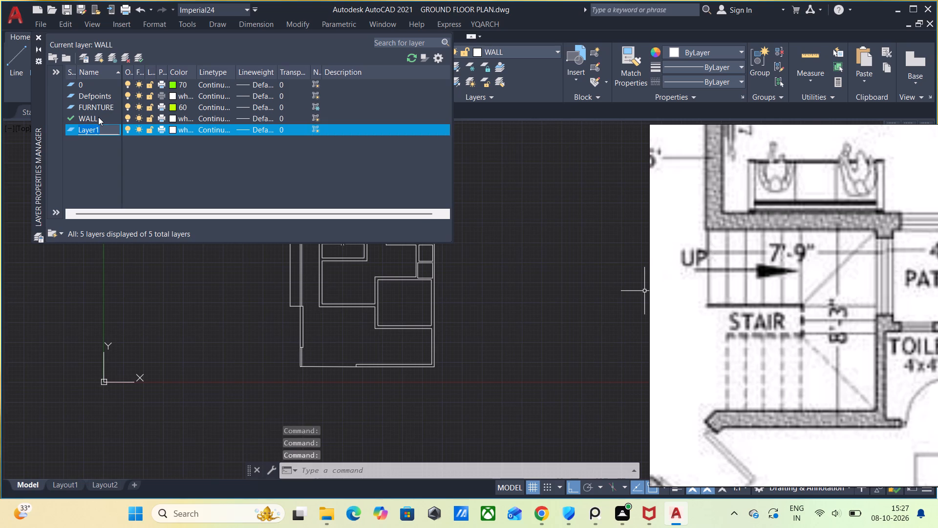
{"action": "key", "text": "BackSpace"}
{"action": "type", "text": "STAI"}
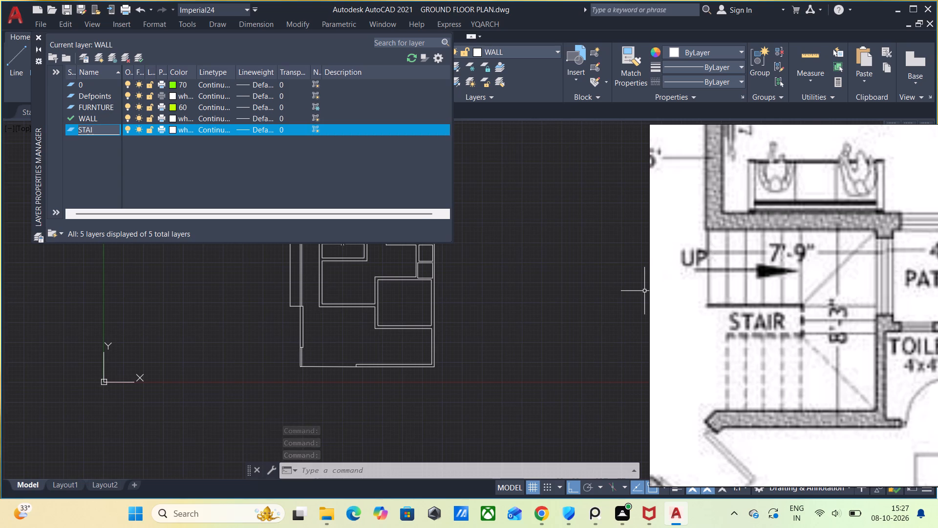
{"action": "key", "text": "r"}
{"action": "key", "text": "d"}
{"action": "key", "text": "BackSpace"}
{"action": "key", "text": "s"}
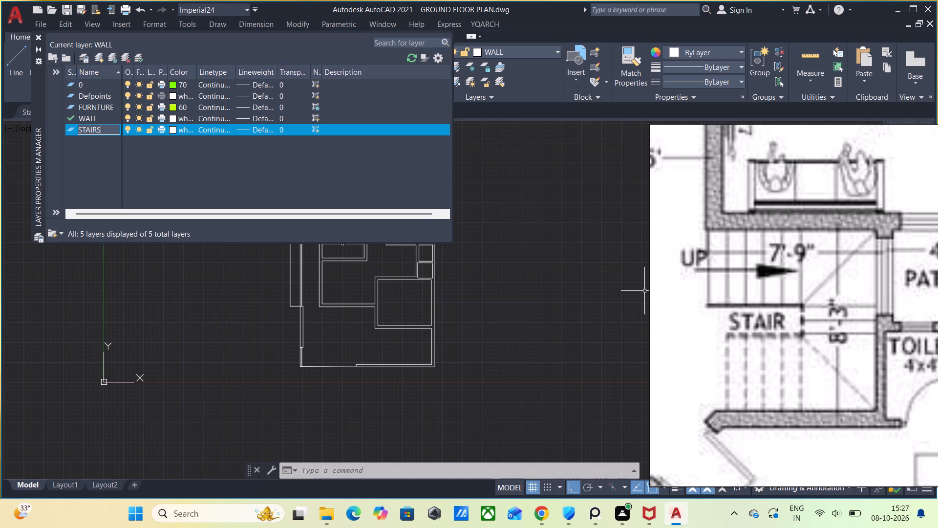
{"action": "key", "text": "Return"}
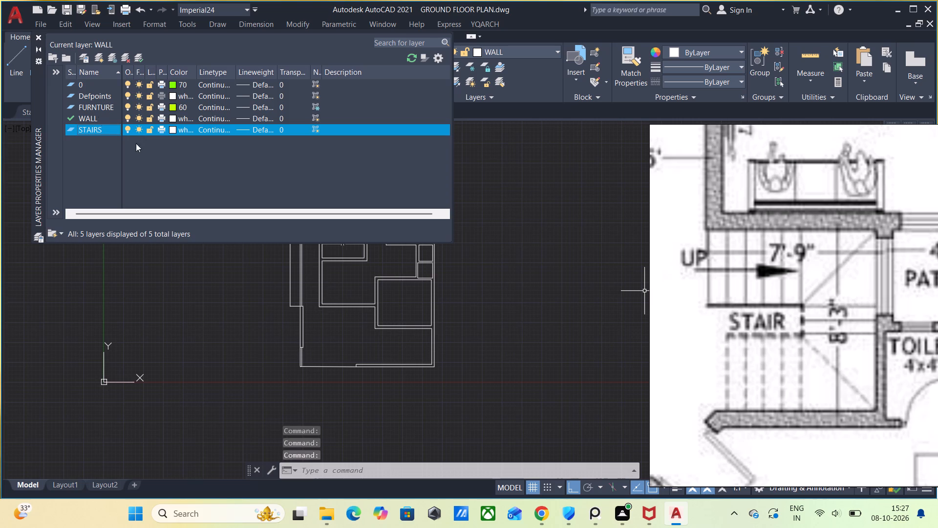
Assign colour 131 to the STAIRS layer and make it the current layer.
{"action": "left_click", "coordinate": [172, 128]}
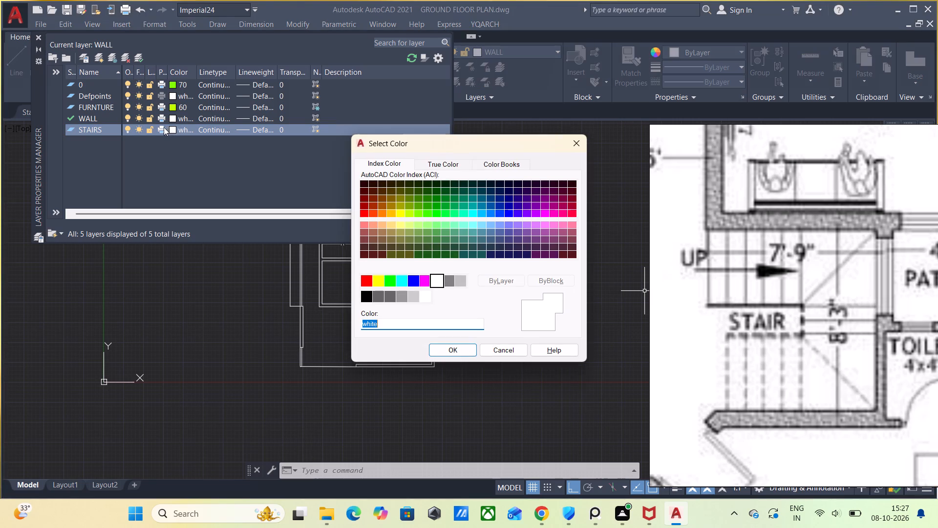
{"action": "left_click", "coordinate": [475, 226]}
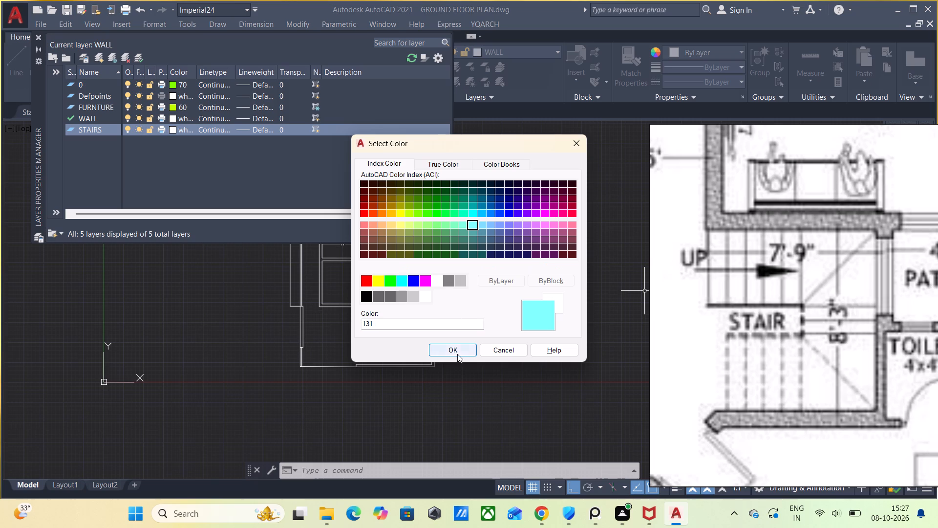
{"action": "left_click", "coordinate": [454, 351]}
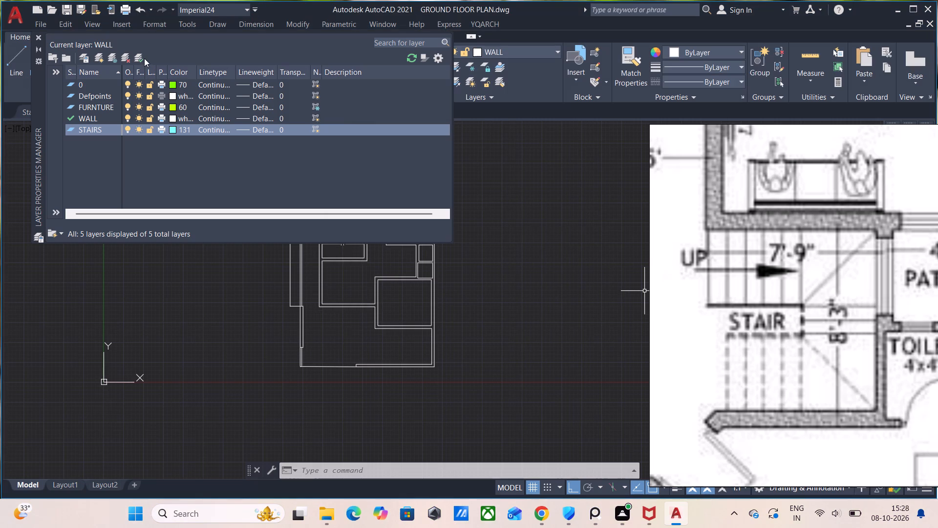
{"action": "left_click", "coordinate": [134, 57]}
{"action": "left_click", "coordinate": [36, 37]}
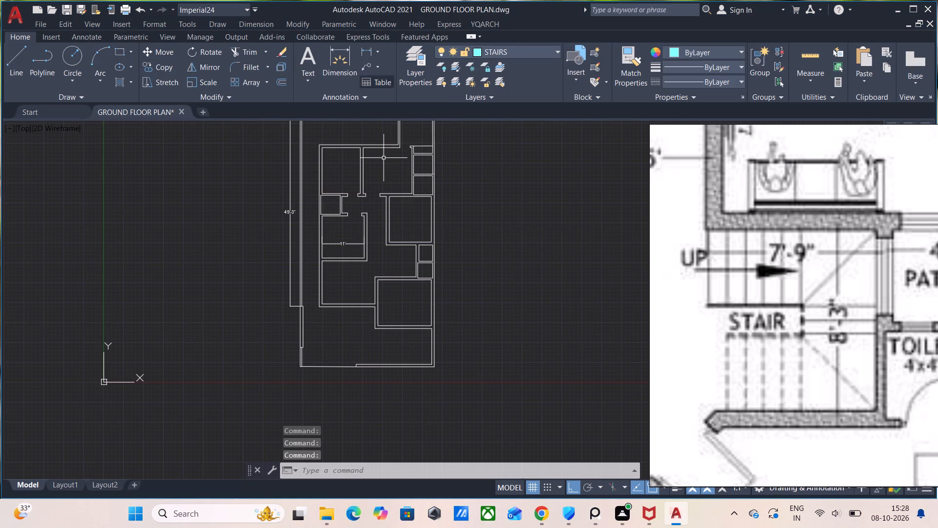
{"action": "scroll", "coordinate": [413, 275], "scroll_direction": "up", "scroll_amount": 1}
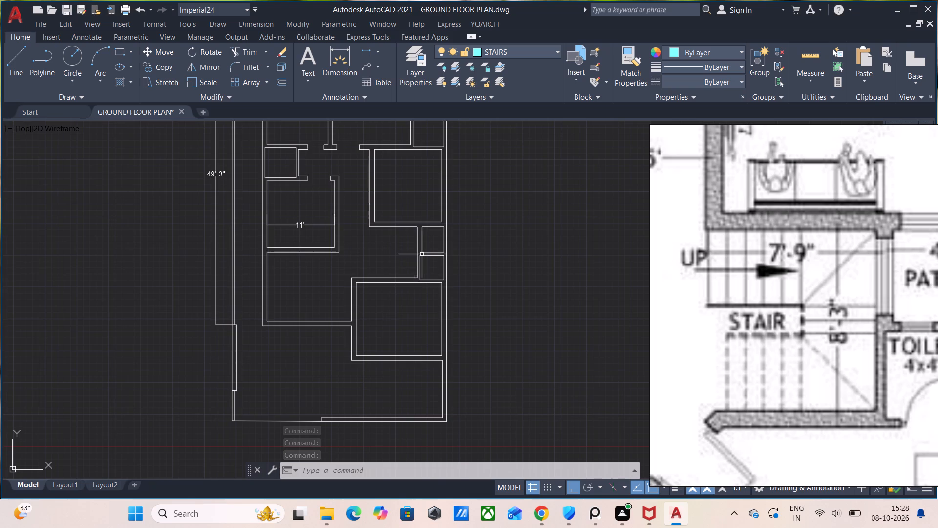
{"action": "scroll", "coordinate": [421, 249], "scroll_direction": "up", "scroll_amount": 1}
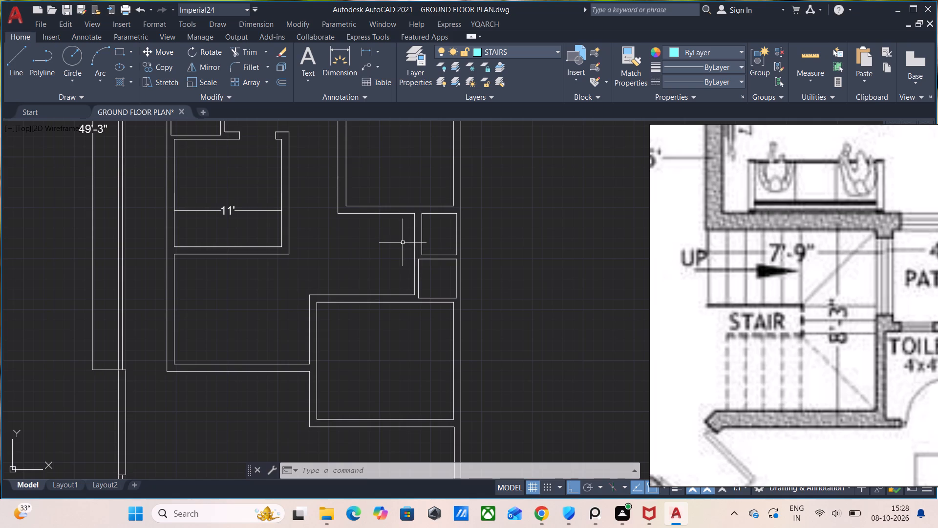
Draw a 7'9" horizontal stair line leftward from the stair area's right wall, level with the gap between the two small rooms.
{"action": "key", "text": "l"}
{"action": "key", "text": "Return"}
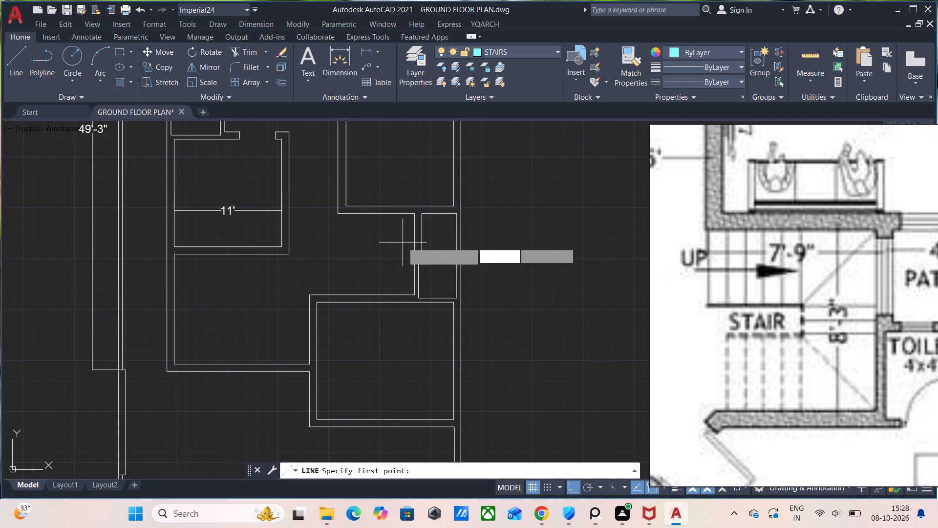
{"action": "scroll", "coordinate": [409, 263], "scroll_direction": "up", "scroll_amount": 2}
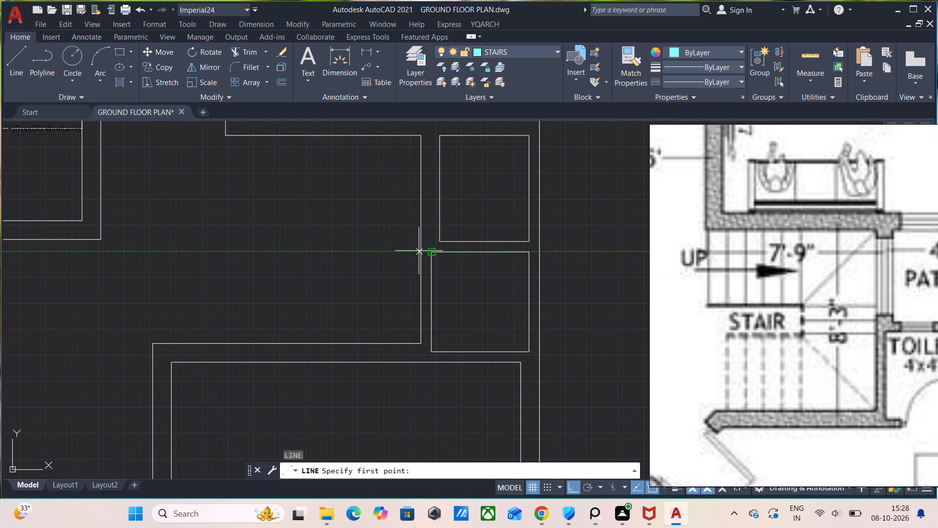
{"action": "left_click", "coordinate": [418, 251]}
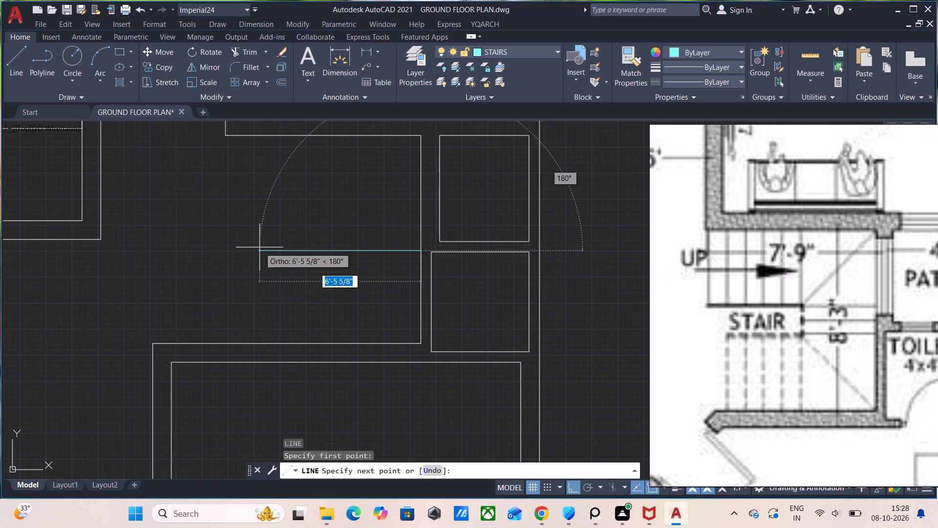
{"action": "type", "text": "7'"}
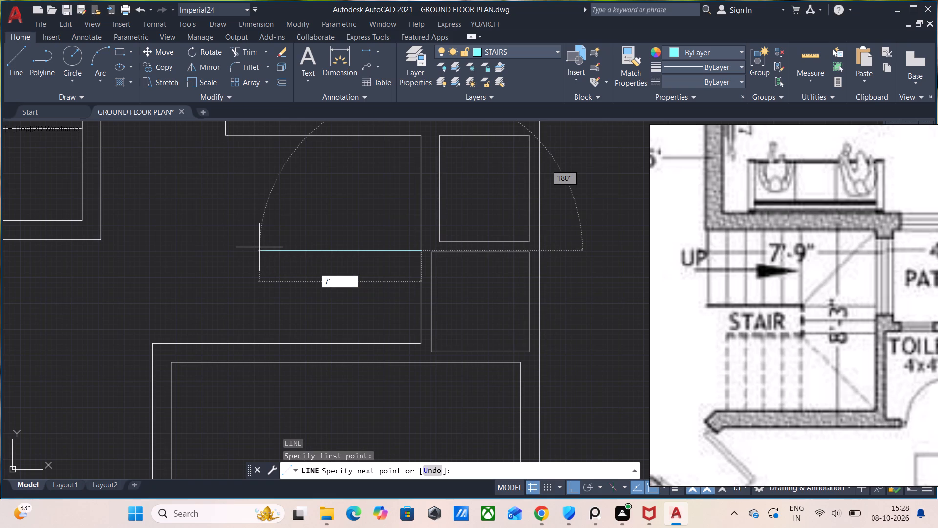
{"action": "type", "text": "9\""}
{"action": "key", "text": "Return"}
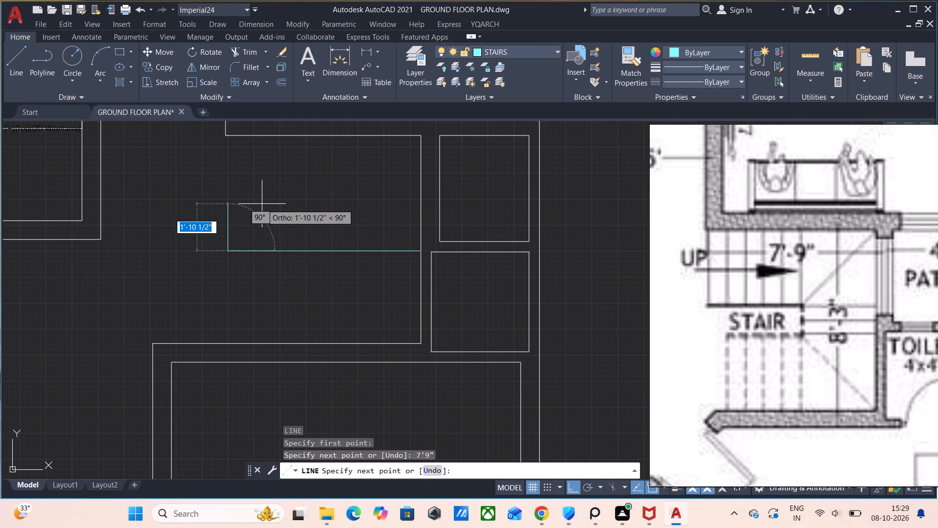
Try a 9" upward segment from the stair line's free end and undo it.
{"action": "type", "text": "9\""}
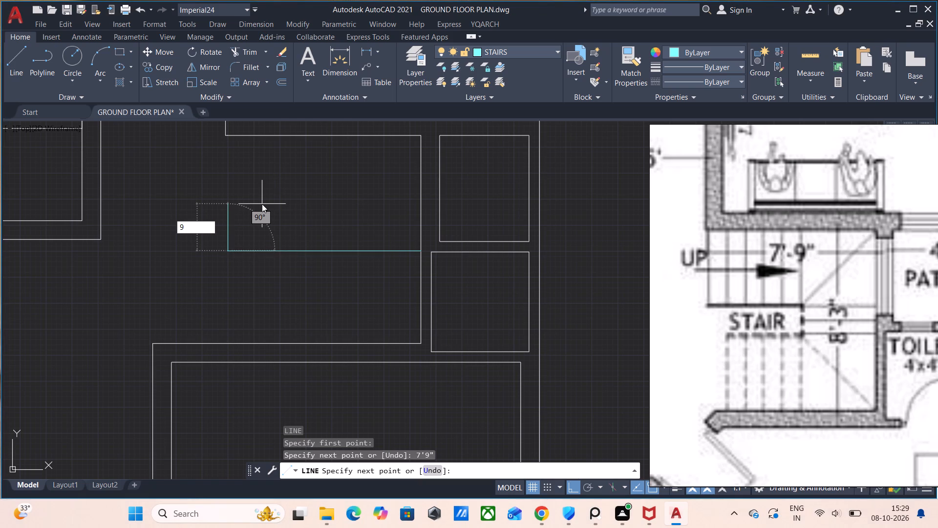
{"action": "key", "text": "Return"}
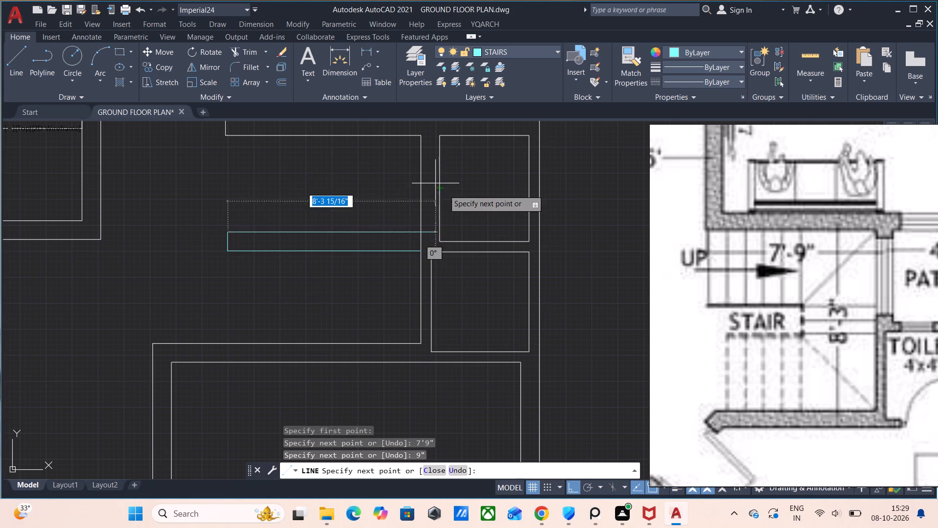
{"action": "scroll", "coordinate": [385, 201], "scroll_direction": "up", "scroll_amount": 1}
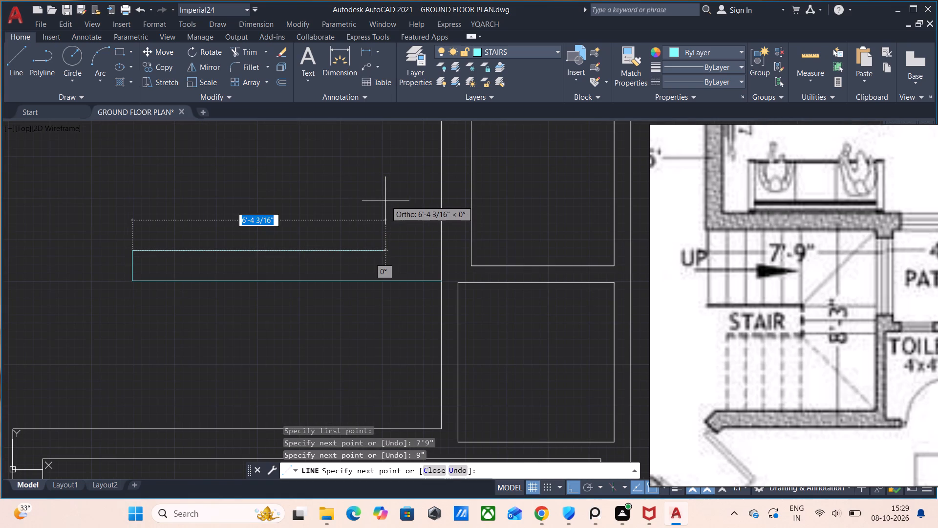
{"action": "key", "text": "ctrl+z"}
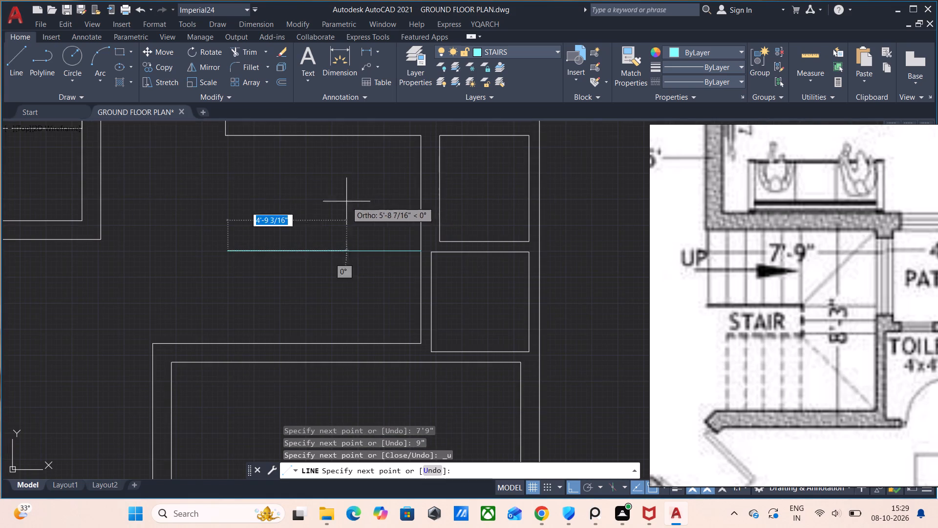
Continue the stair line 5" upward from its free end and back horizontally to the right wall.
{"action": "type", "text": "5\""}
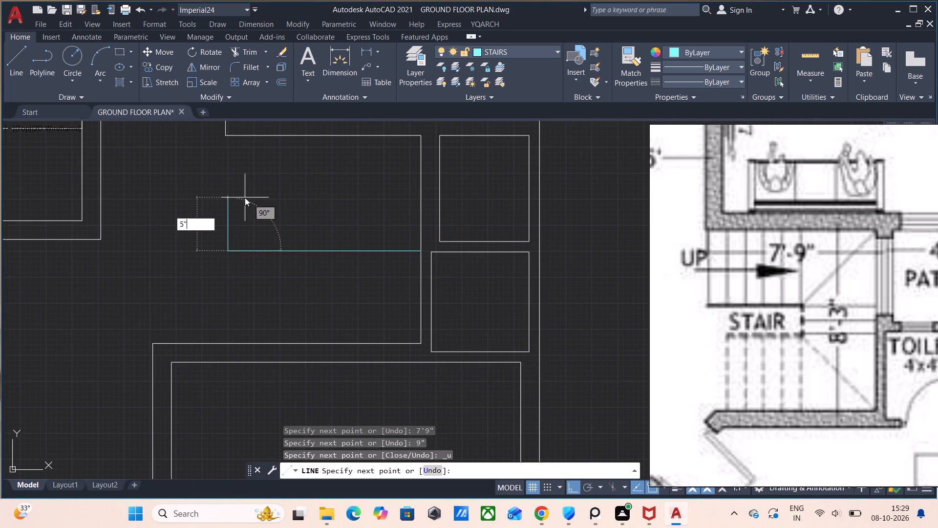
{"action": "key", "text": "Return"}
{"action": "scroll", "coordinate": [395, 240], "scroll_direction": "up", "scroll_amount": 2}
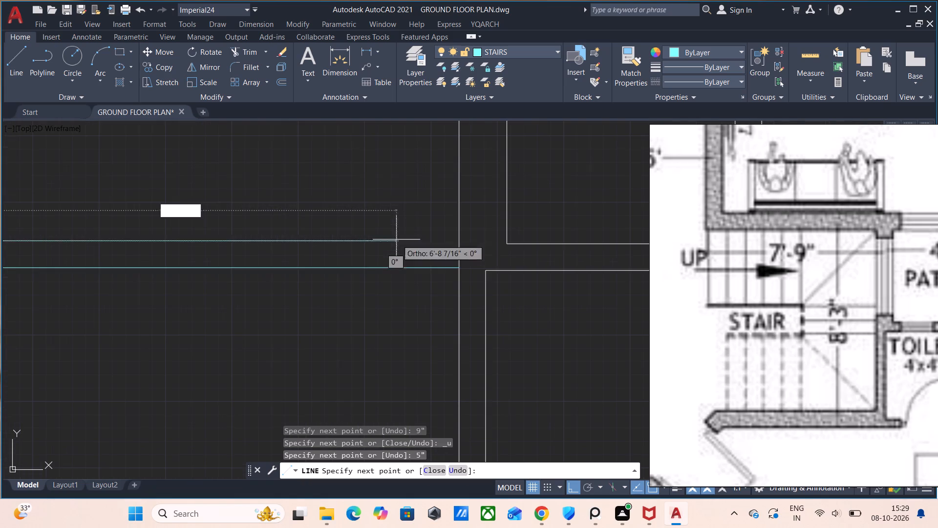
{"action": "left_click", "coordinate": [458, 243]}
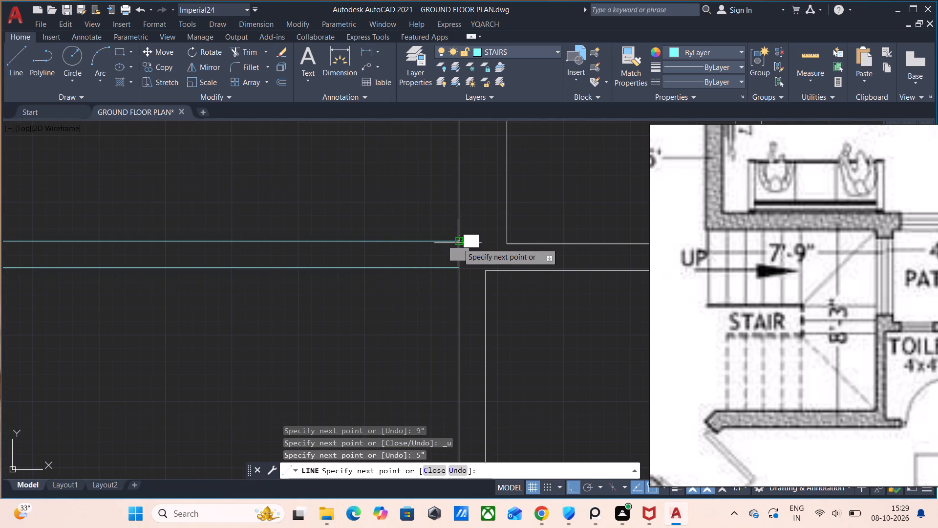
{"action": "key", "text": "Escape"}
Draw a third parallel stair line 5" above the upper one, from the right wall to above the others' left ends.
{"action": "scroll", "coordinate": [395, 229], "scroll_direction": "down", "scroll_amount": 2}
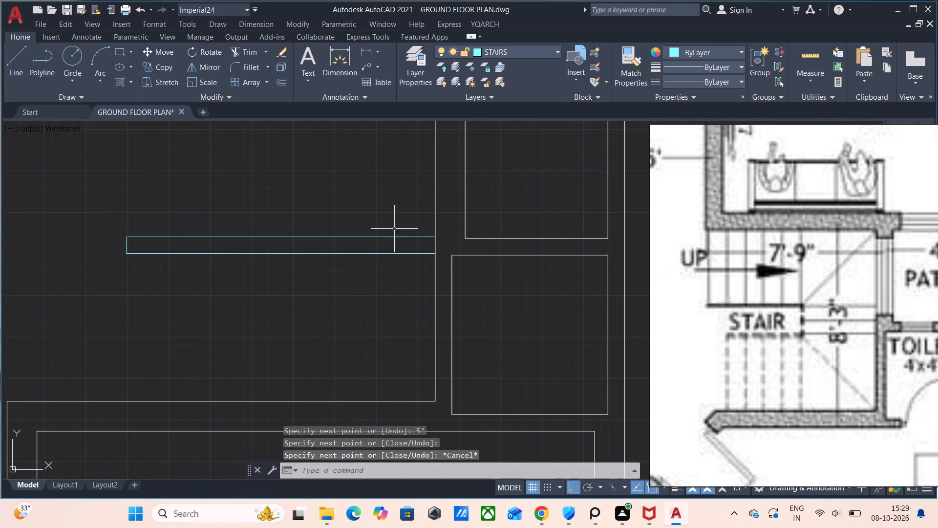
{"action": "middle_click_drag", "start_coordinate": [396, 231], "coordinate": [366, 292]}
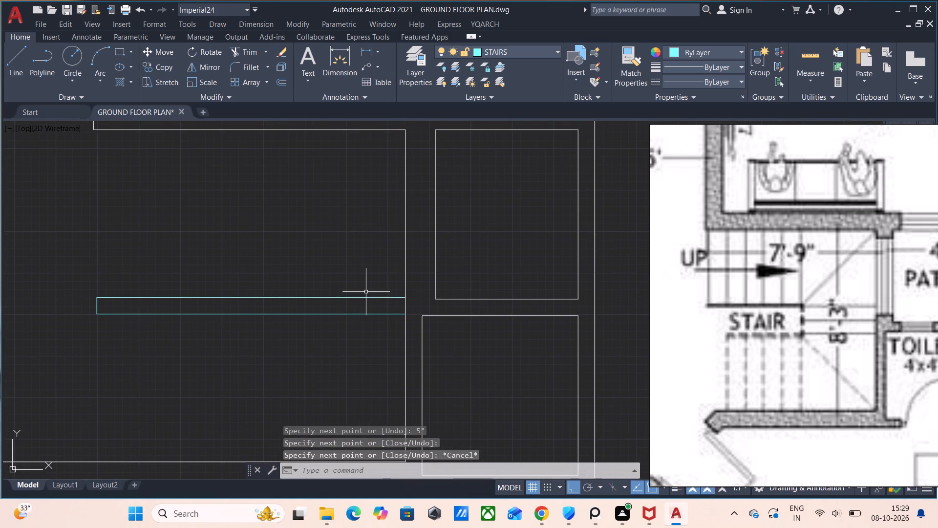
{"action": "key", "text": "l"}
{"action": "key", "text": "Return"}
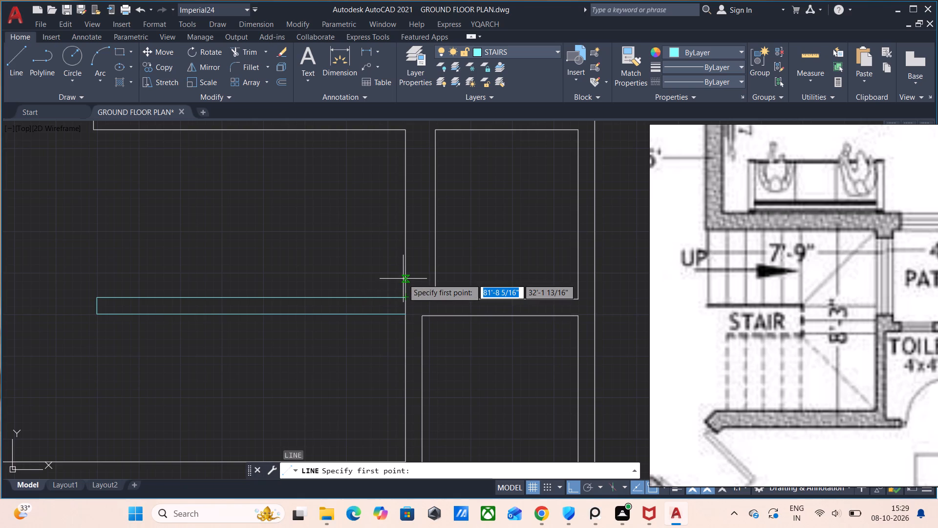
{"action": "type", "text": "5\""}
{"action": "key", "text": "Return"}
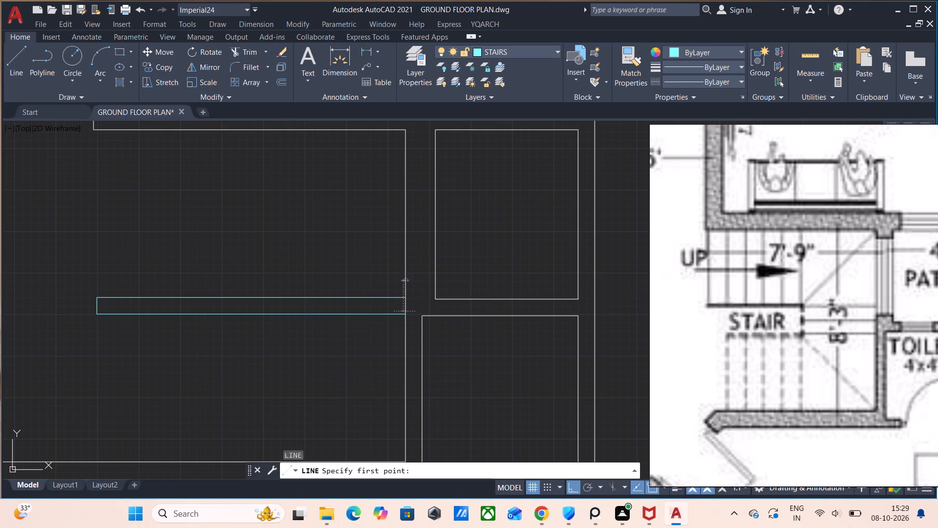
{"action": "left_click", "coordinate": [403, 279]}
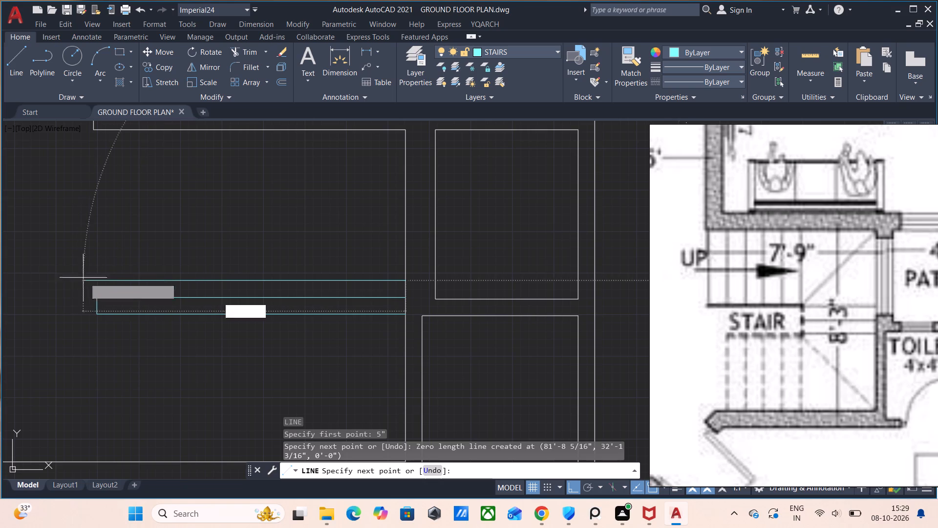
{"action": "left_click", "coordinate": [99, 277]}
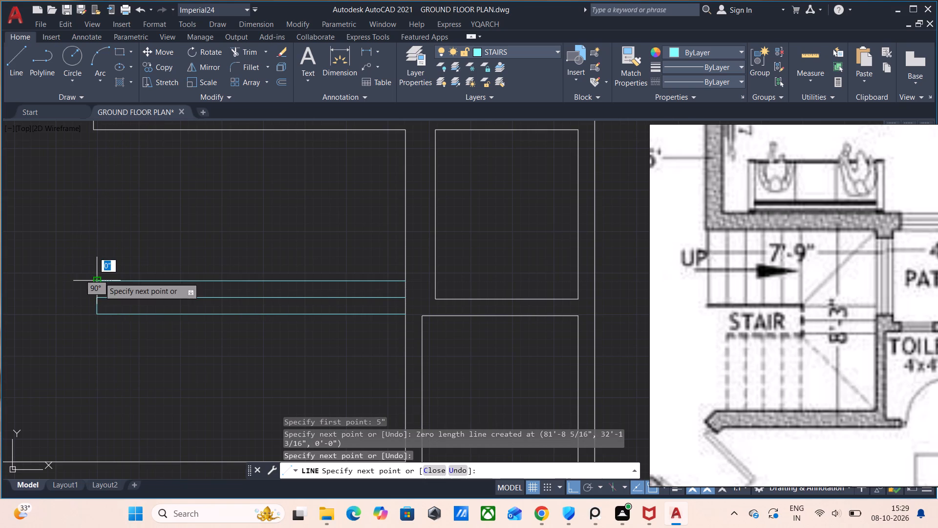
{"action": "key", "text": "Escape"}
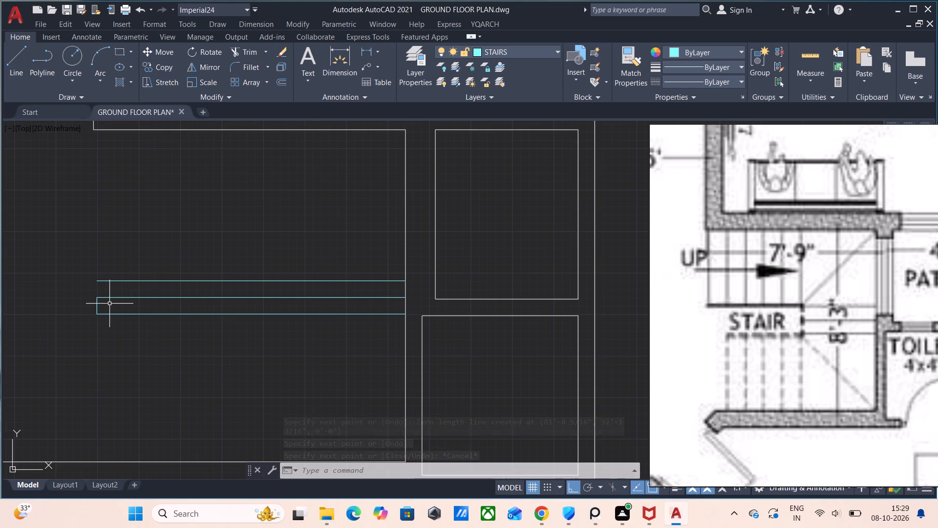
Trim away the short vertical segment joining the left ends of the two lower stair lines.
{"action": "key", "text": "t"}
{"action": "key", "text": "r"}
{"action": "key", "text": "Return"}
{"action": "left_click", "coordinate": [94, 308]}
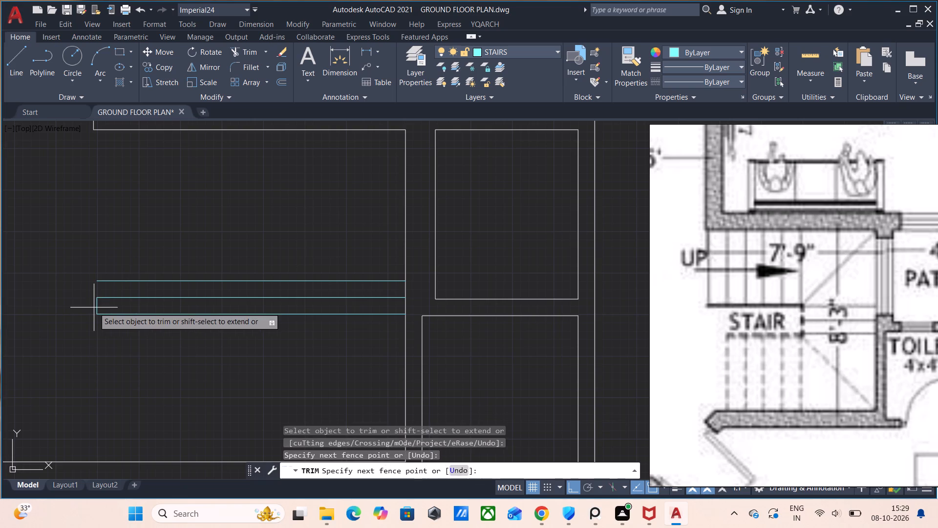
{"action": "left_click", "coordinate": [101, 308]}
{"action": "key", "text": "Escape"}
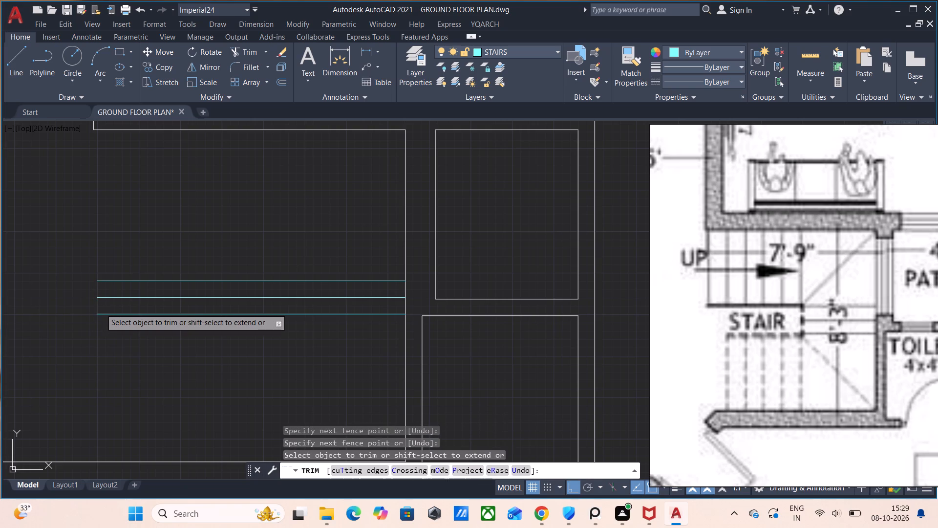
Save the drawing.
{"action": "key", "text": "ctrl+s"}
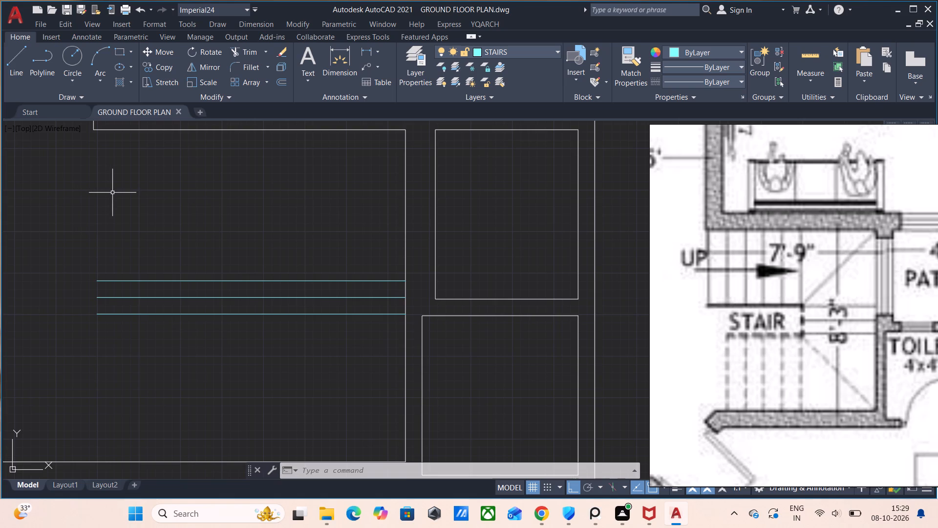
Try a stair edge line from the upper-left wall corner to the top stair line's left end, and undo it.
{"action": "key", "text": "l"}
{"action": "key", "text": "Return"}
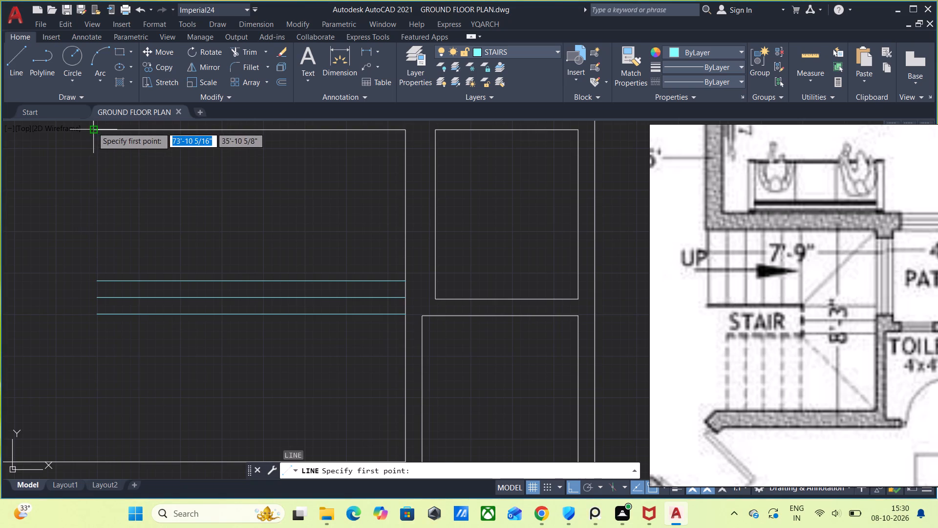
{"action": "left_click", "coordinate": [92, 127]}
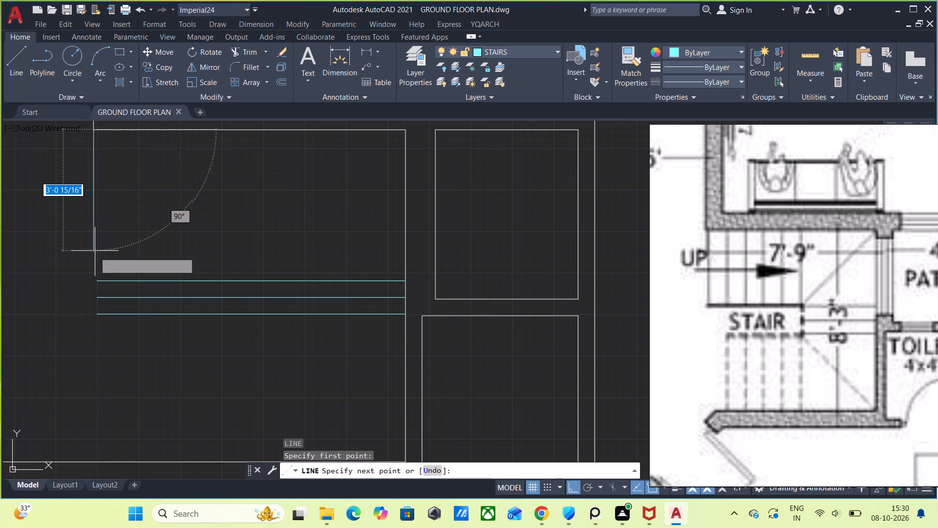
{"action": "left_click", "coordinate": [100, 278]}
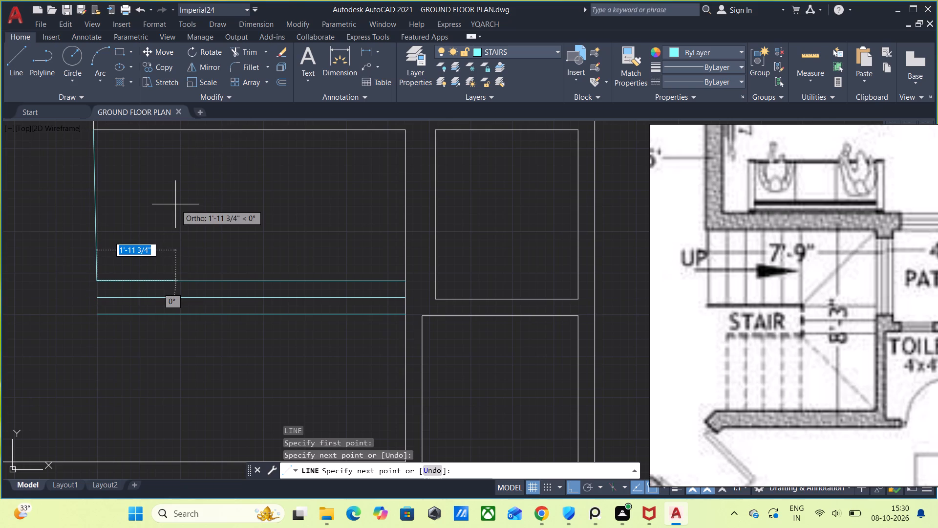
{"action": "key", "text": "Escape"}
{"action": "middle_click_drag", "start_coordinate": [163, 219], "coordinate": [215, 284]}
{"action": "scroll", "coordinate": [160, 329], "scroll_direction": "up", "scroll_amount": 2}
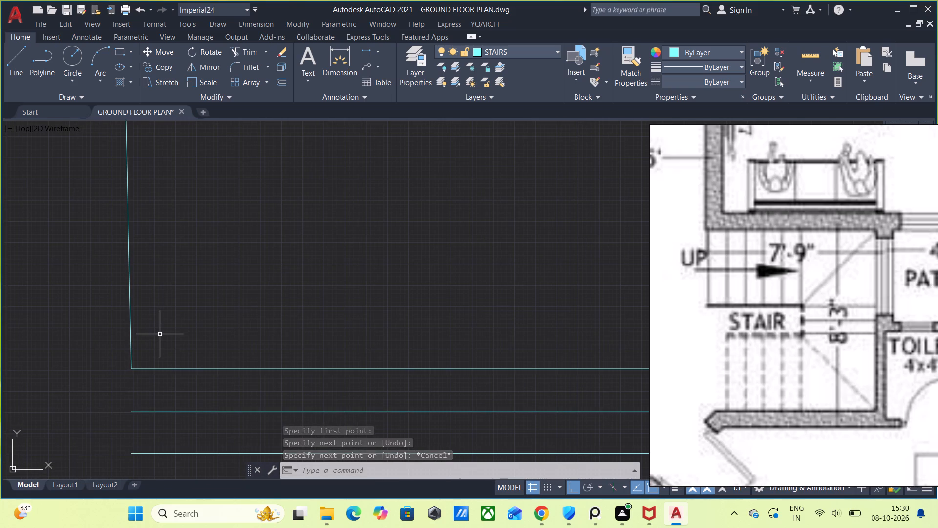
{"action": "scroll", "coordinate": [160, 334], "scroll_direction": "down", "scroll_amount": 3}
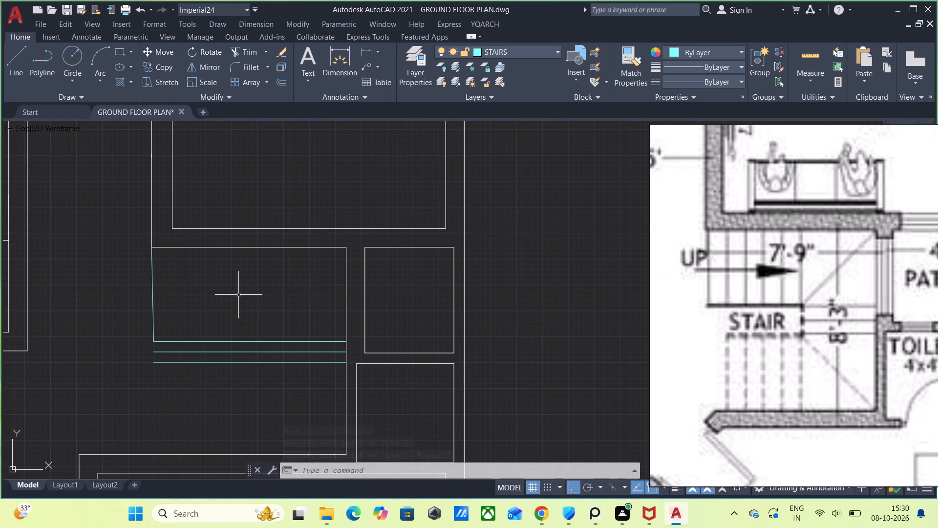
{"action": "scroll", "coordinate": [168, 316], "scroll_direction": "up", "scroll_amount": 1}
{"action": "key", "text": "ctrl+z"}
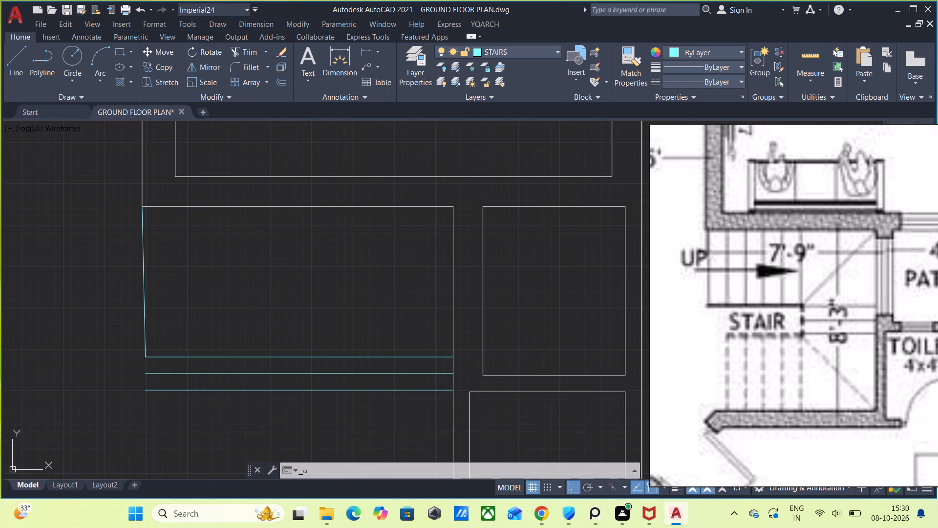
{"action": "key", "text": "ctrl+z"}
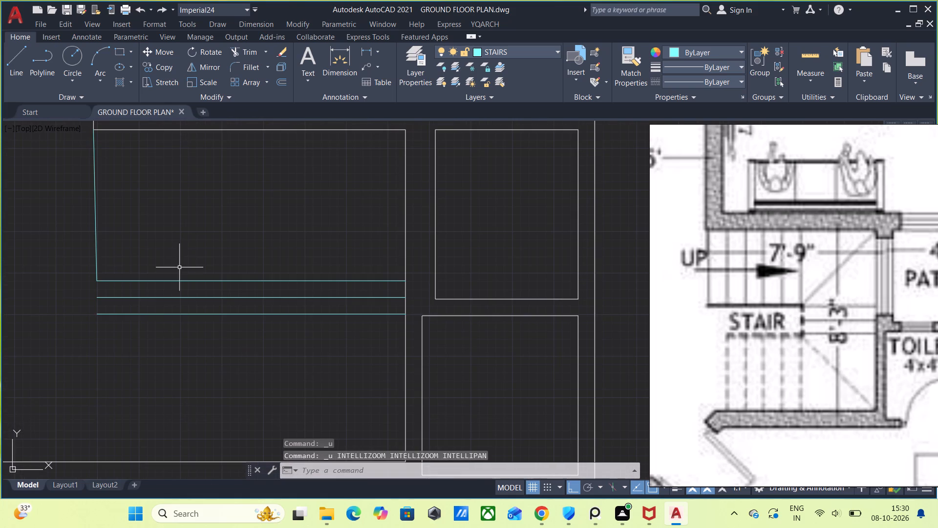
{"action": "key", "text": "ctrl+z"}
Draw a vertical line about 3'-9 1/2" long from the upper-left wall corner down to the top stair line's level.
{"action": "middle_click_drag", "start_coordinate": [145, 247], "coordinate": [148, 252]}
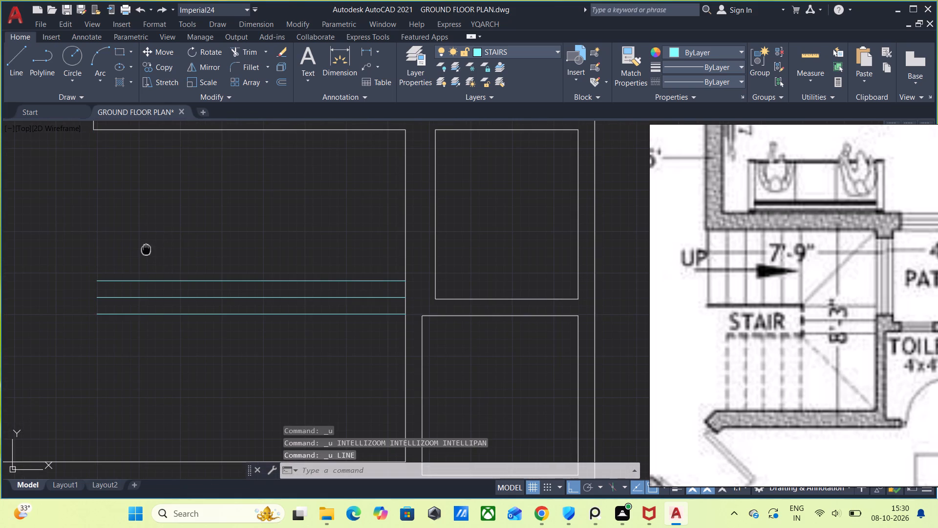
{"action": "middle_click_drag", "start_coordinate": [148, 252], "coordinate": [171, 313]}
{"action": "key", "text": "l"}
{"action": "key", "text": "Return"}
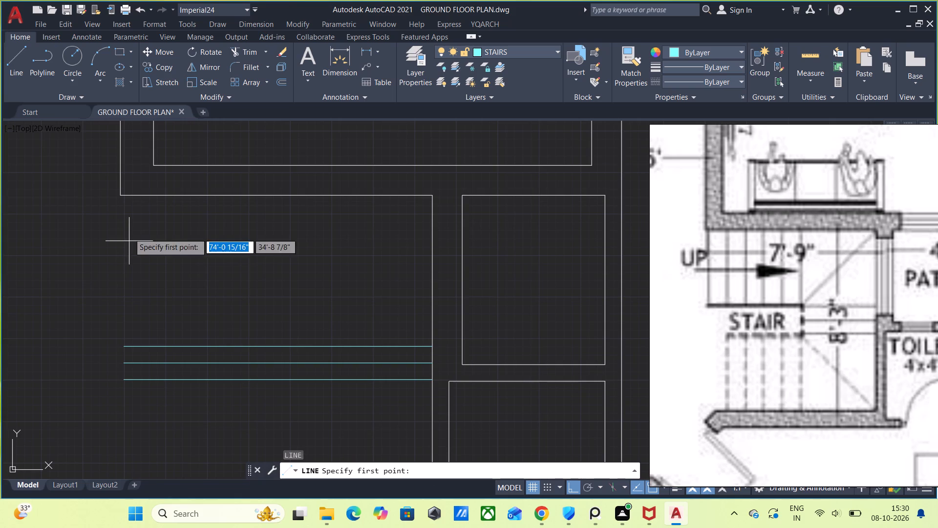
{"action": "left_click", "coordinate": [119, 195]}
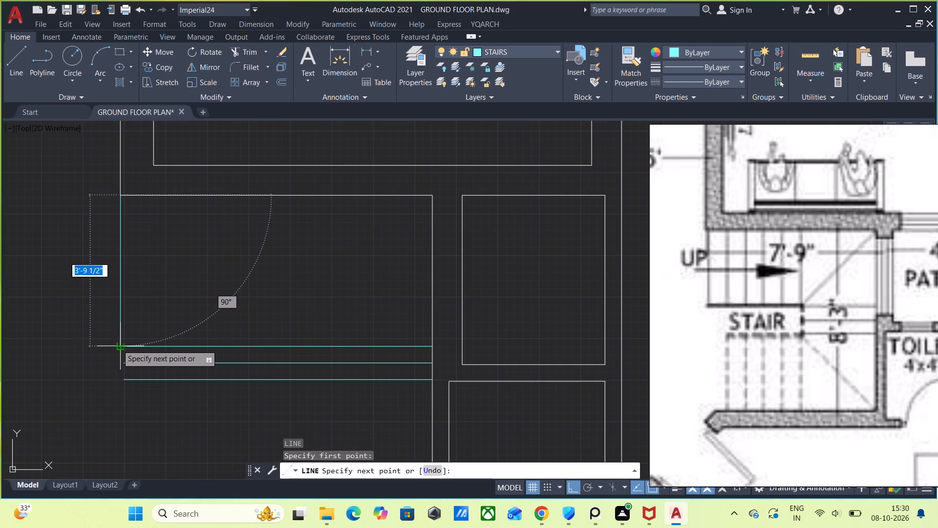
{"action": "scroll", "coordinate": [117, 345], "scroll_direction": "up", "scroll_amount": 2}
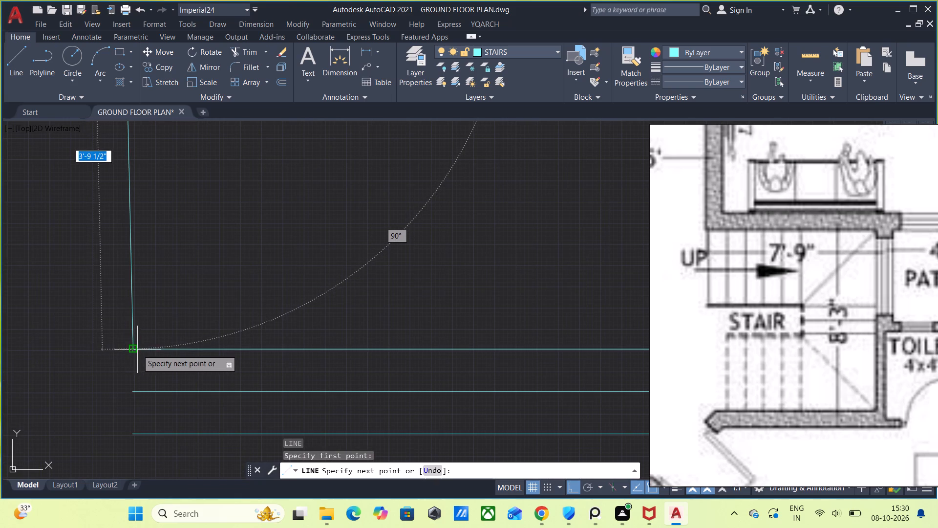
{"action": "left_click", "coordinate": [124, 350]}
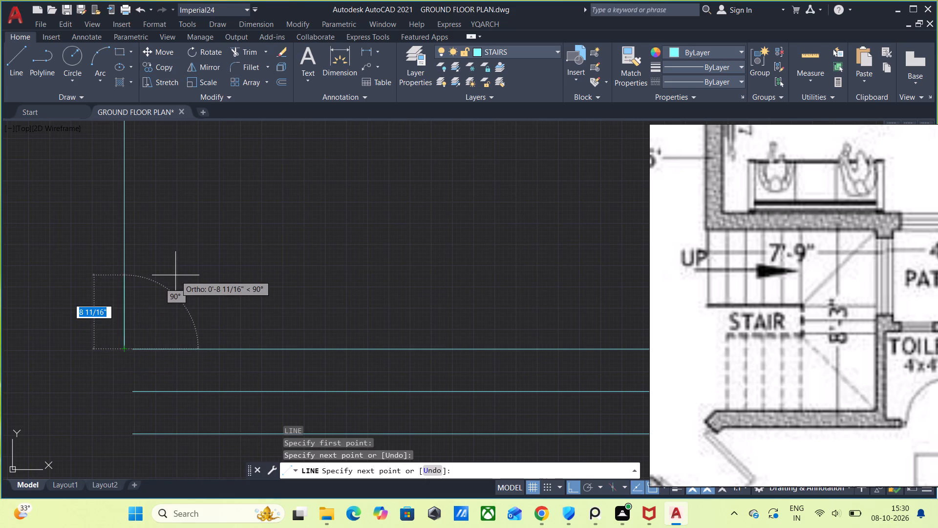
{"action": "key", "text": "Escape"}
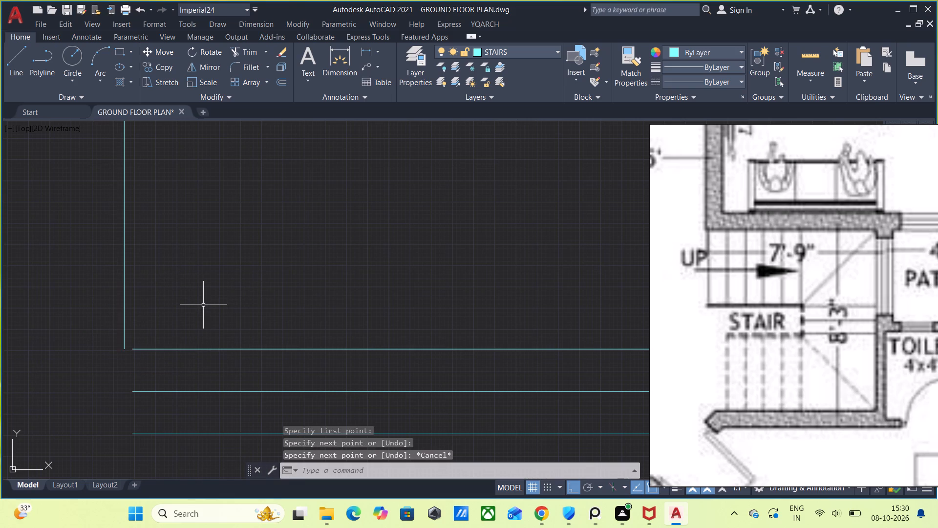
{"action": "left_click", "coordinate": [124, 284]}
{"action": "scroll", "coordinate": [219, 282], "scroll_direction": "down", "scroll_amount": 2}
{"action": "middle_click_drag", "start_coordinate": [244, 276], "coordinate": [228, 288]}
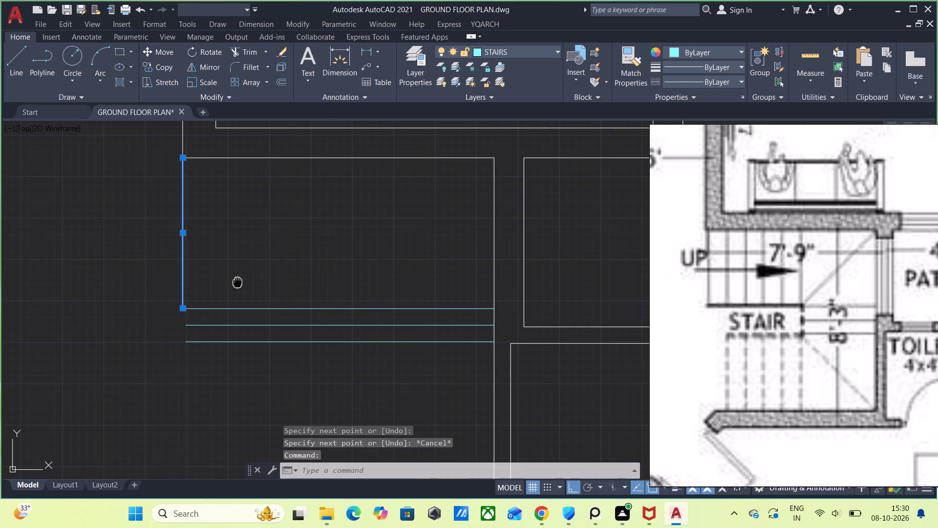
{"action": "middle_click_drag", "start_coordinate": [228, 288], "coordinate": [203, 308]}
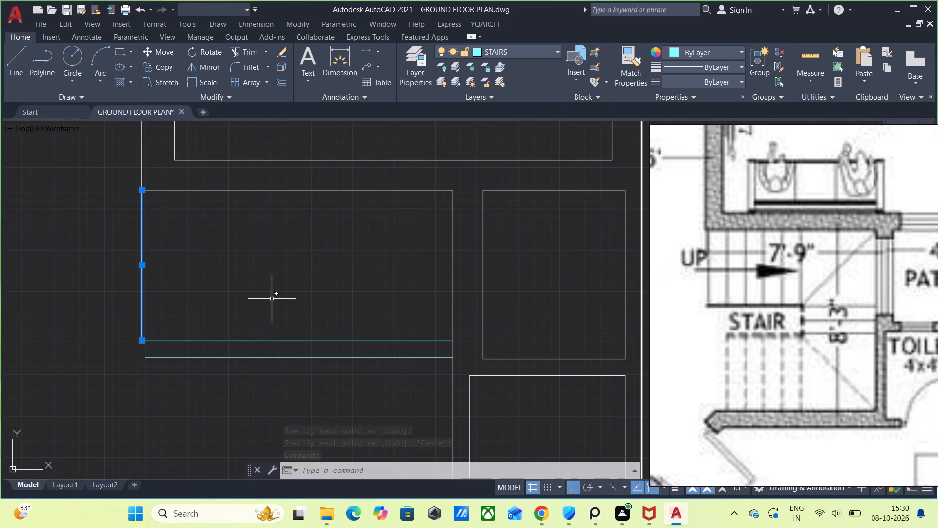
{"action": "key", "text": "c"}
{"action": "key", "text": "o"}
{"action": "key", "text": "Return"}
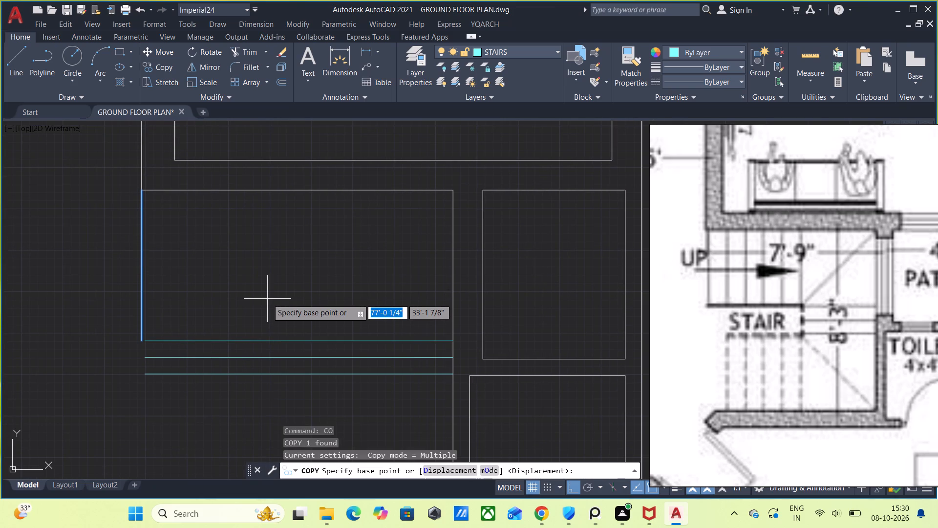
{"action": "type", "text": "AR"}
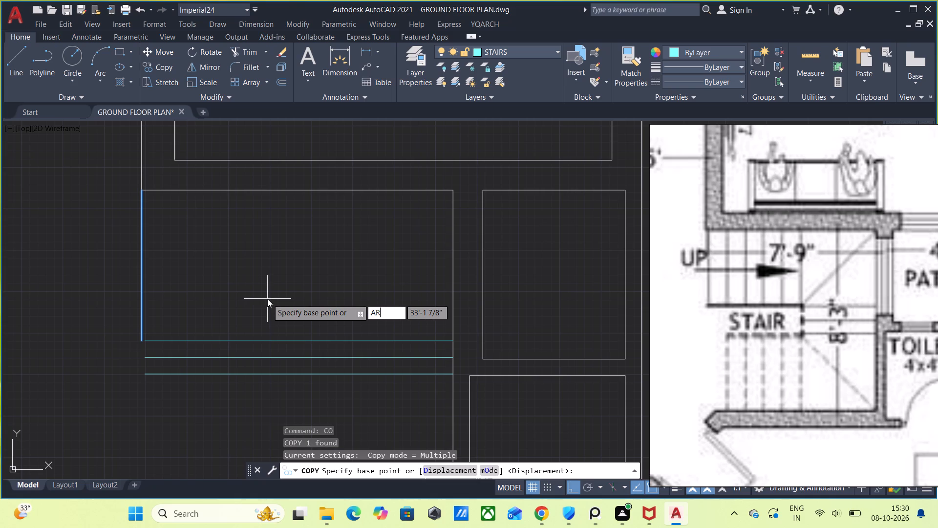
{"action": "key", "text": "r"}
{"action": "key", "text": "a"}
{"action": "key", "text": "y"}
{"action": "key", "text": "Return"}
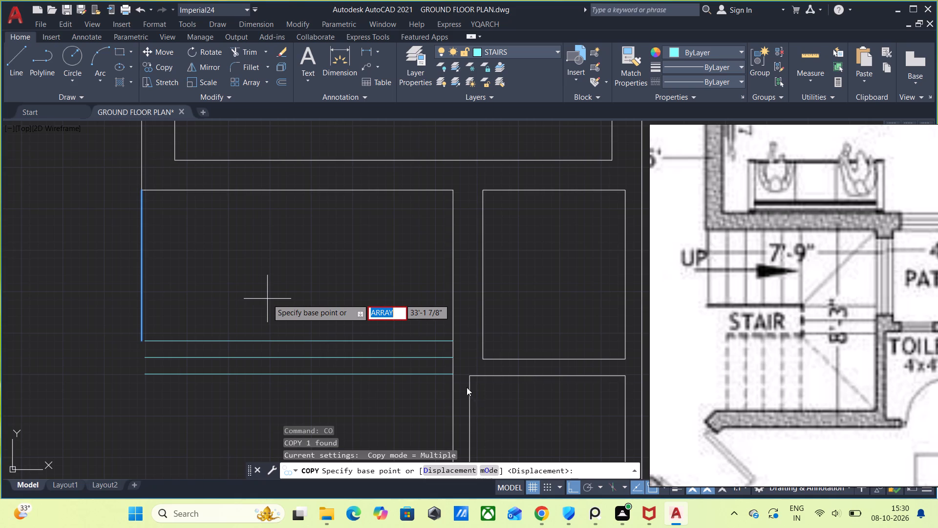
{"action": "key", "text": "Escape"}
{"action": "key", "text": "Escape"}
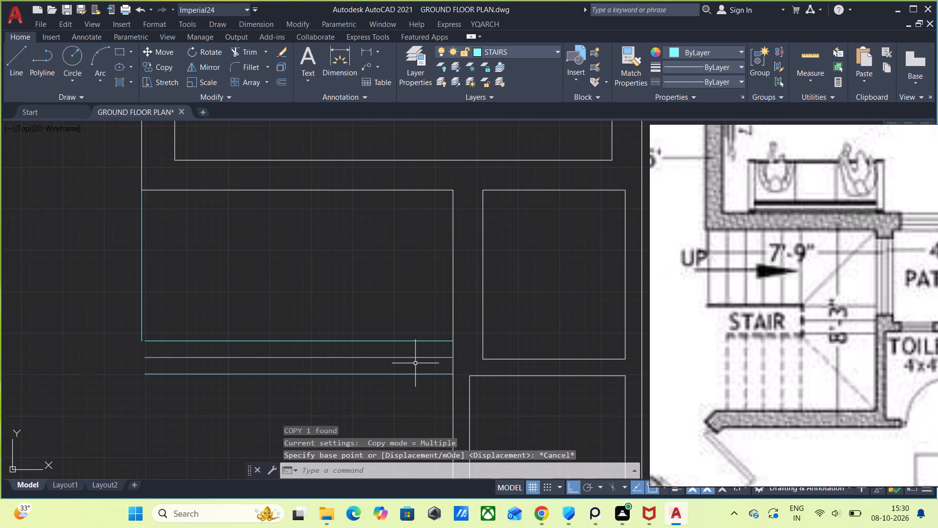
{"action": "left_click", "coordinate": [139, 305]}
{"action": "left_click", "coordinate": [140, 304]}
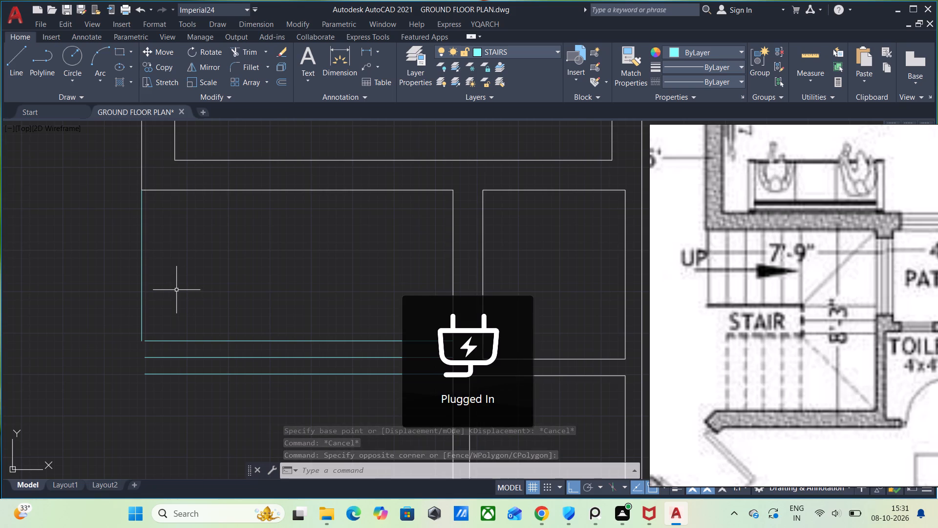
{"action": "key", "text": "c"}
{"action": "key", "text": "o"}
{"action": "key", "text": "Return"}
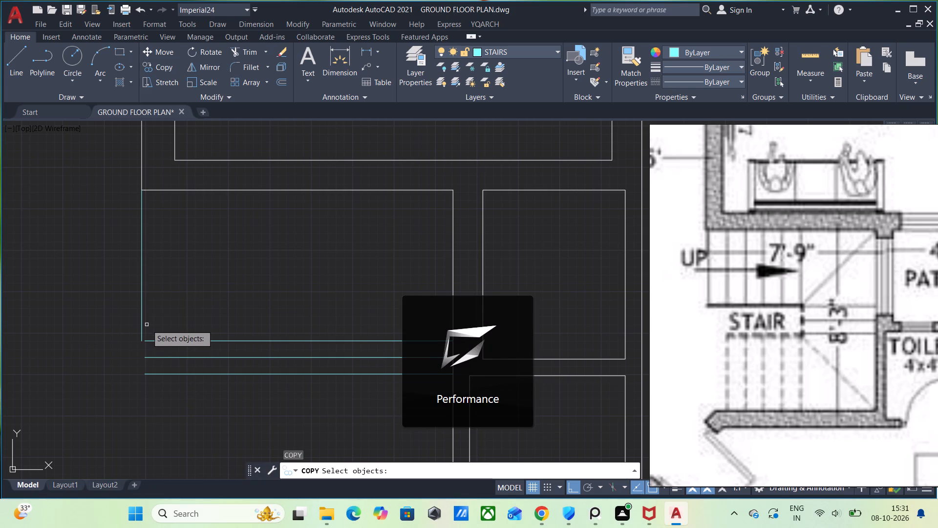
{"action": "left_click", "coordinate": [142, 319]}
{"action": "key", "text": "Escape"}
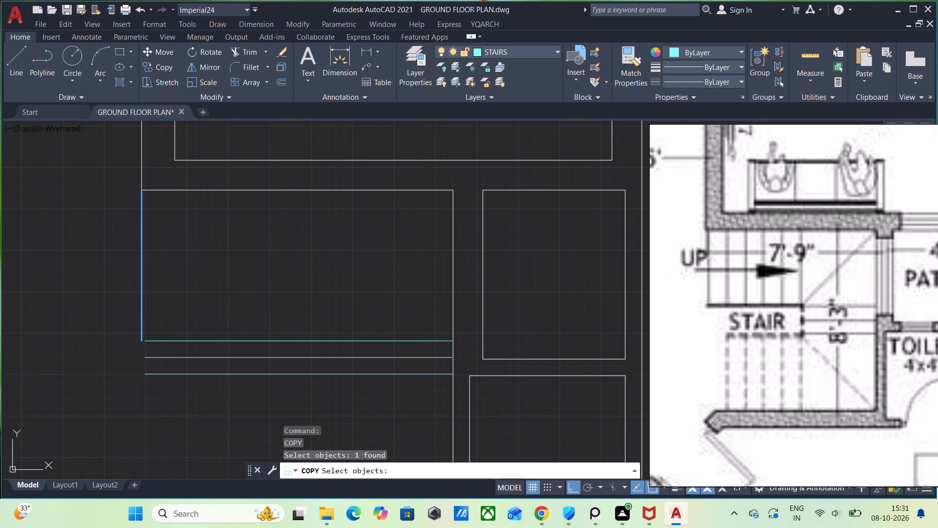
Copy the stair's vertical edge line rightward from its top end as an array of 6 items spaced 1' apart.
{"action": "left_click", "coordinate": [141, 304]}
{"action": "key", "text": "c"}
{"action": "key", "text": "o"}
{"action": "key", "text": "Return"}
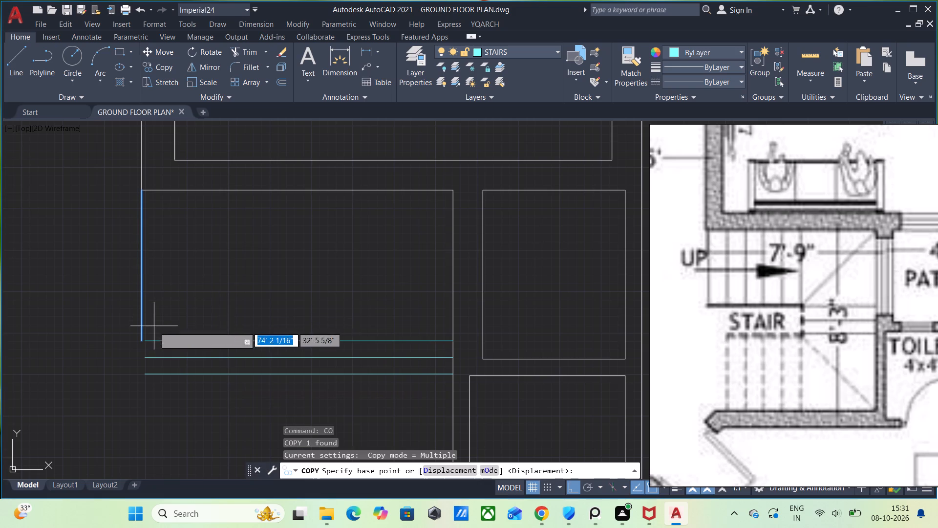
{"action": "left_click", "coordinate": [141, 192]}
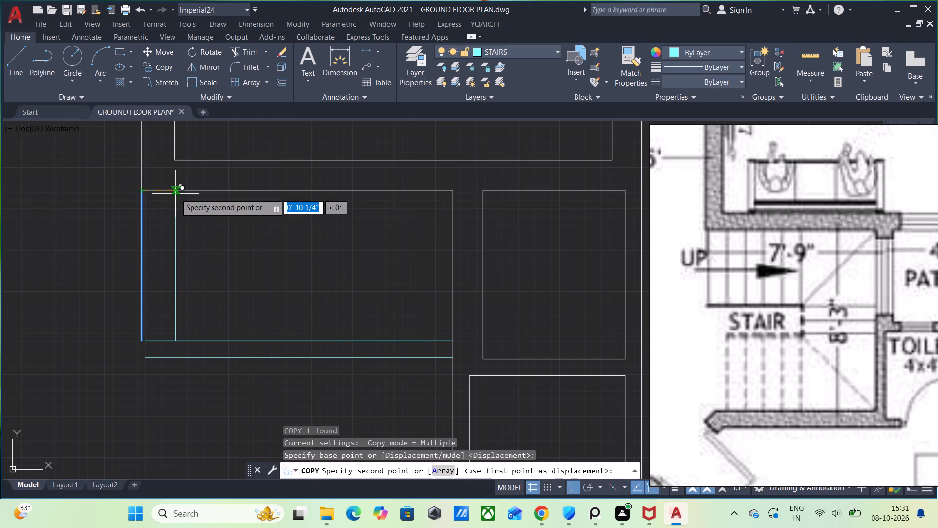
{"action": "type", "text": "AR"}
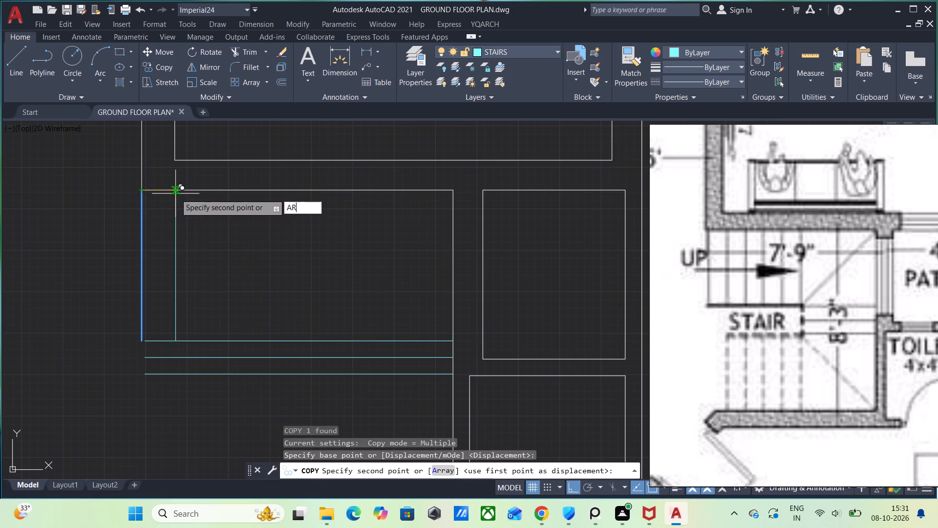
{"action": "type", "text": "RA"}
{"action": "key", "text": "y"}
{"action": "key", "text": "Return"}
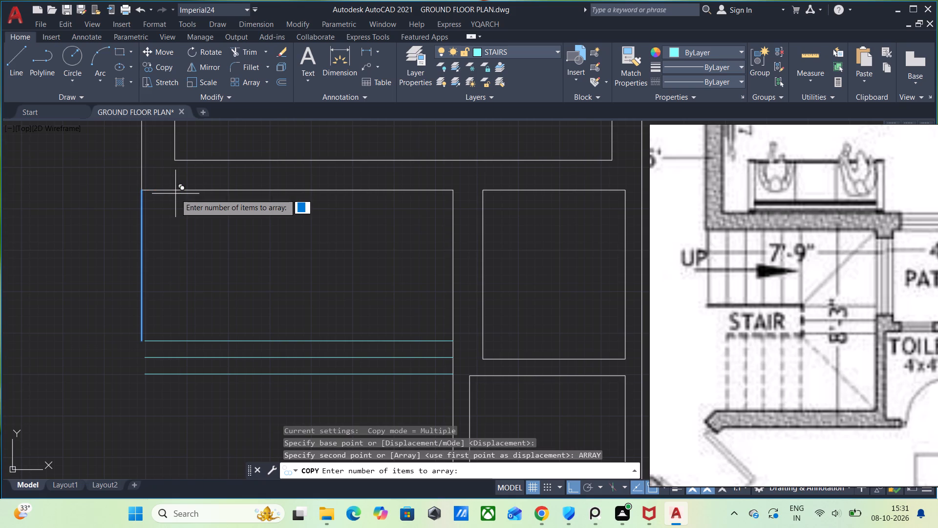
{"action": "key", "text": "6"}
{"action": "key", "text": "Return"}
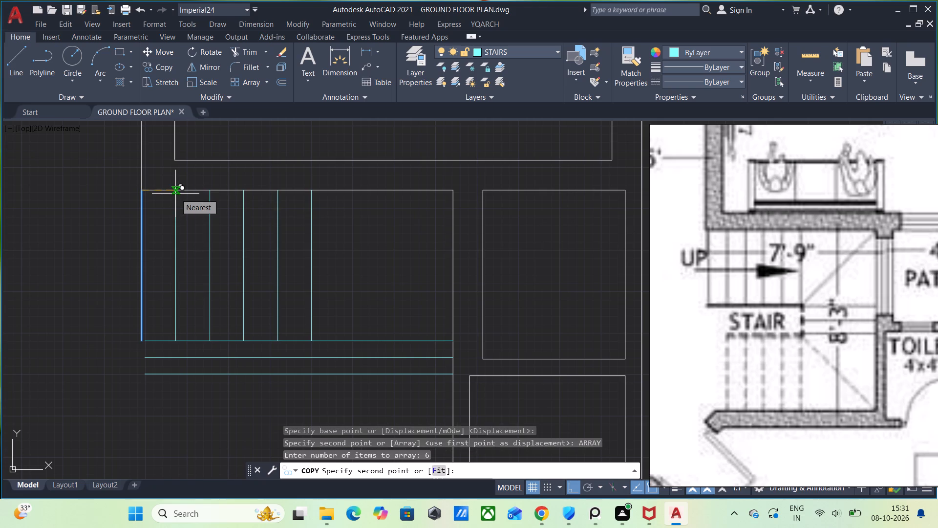
{"action": "key", "text": "1"}
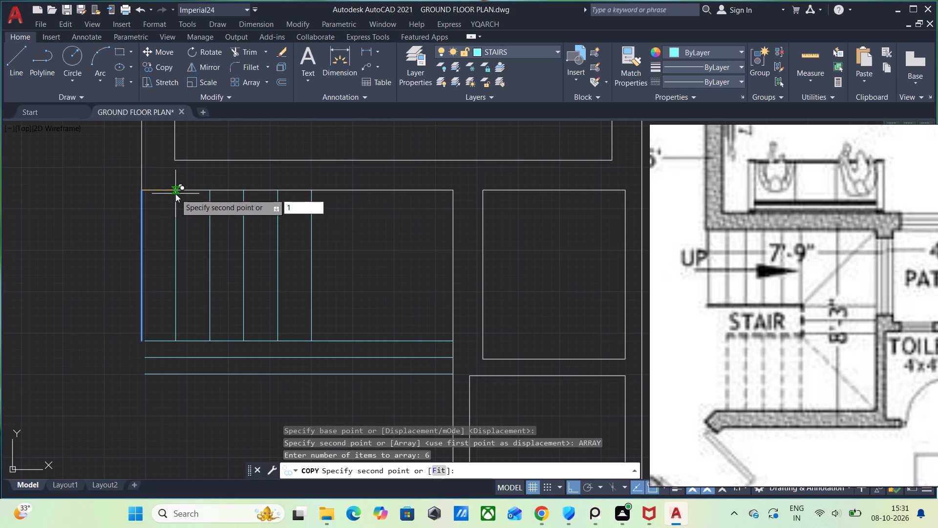
{"action": "key", "text": "apostrophe"}
{"action": "key", "text": "Return"}
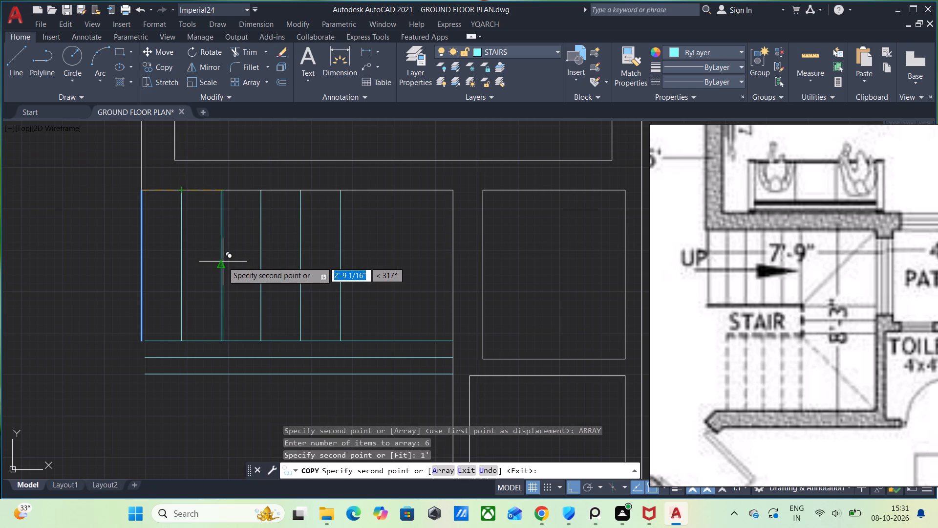
{"action": "key", "text": "Escape"}
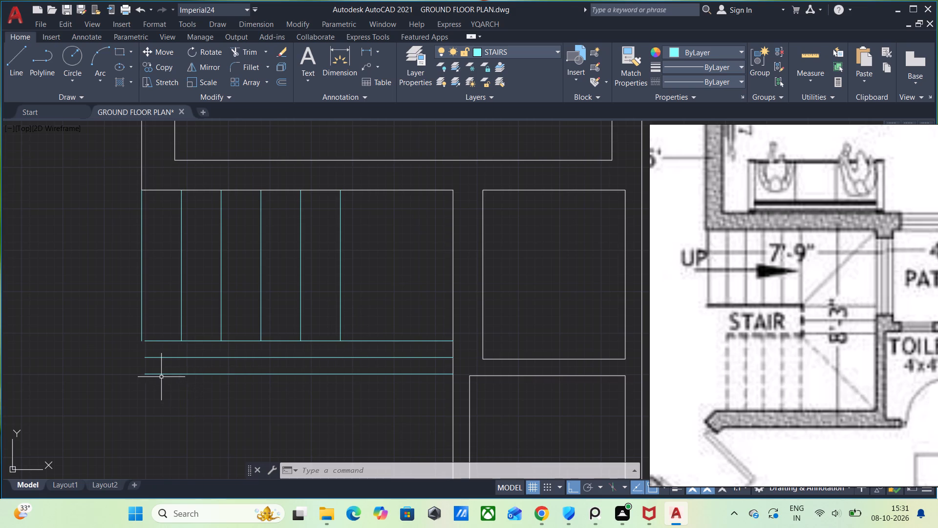
Extend the top horizontal stair line's left end to the vertical edge line.
{"action": "key", "text": "e"}
{"action": "key", "text": "x"}
{"action": "key", "text": "Return"}
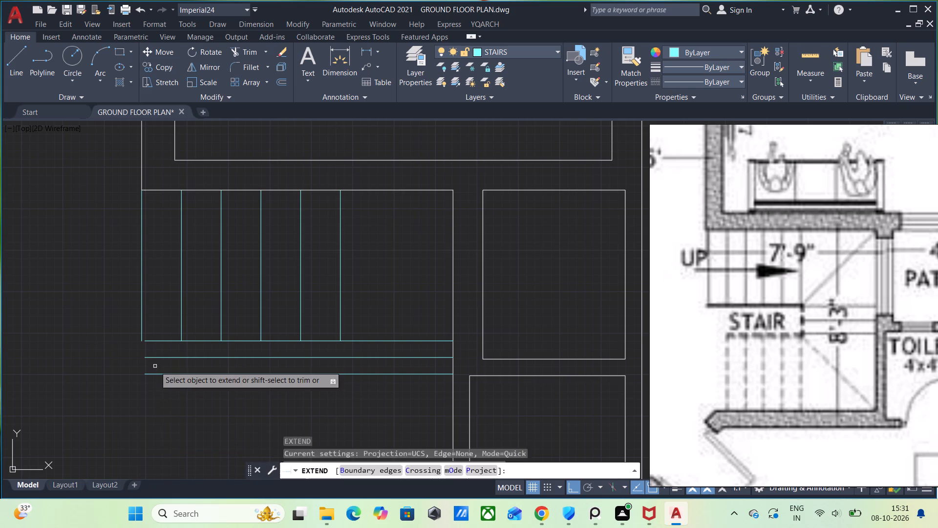
{"action": "scroll", "coordinate": [151, 337], "scroll_direction": "up", "scroll_amount": 2}
{"action": "left_click", "coordinate": [147, 347]}
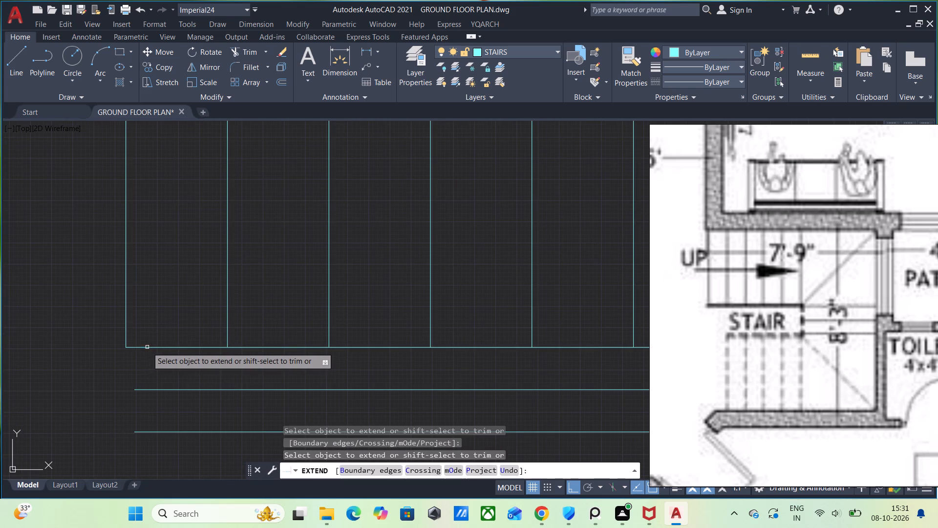
{"action": "scroll", "coordinate": [207, 380], "scroll_direction": "down", "scroll_amount": 1}
{"action": "scroll", "coordinate": [352, 399], "scroll_direction": "down", "scroll_amount": 1}
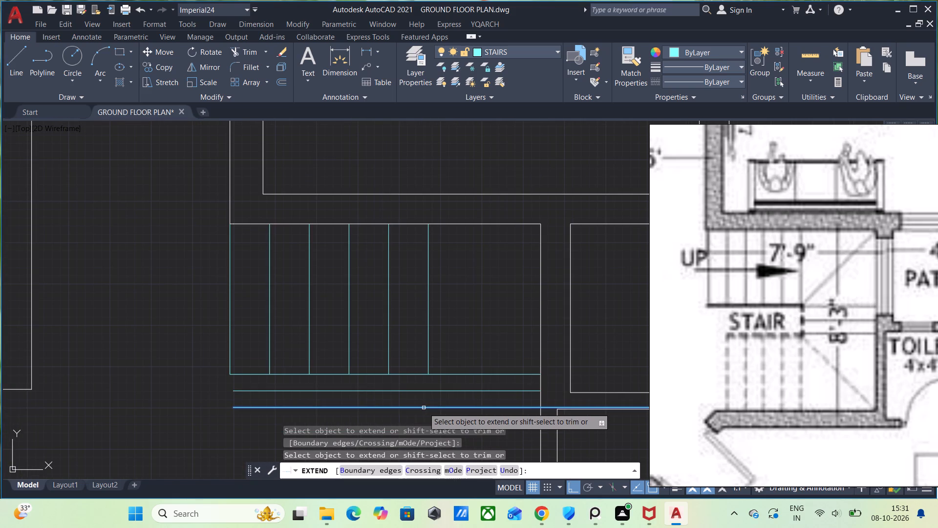
{"action": "key", "text": "Escape"}
Draw a vertical line from the bottom of the last tread line down to the lowest horizontal stair line.
{"action": "key", "text": "l"}
{"action": "key", "text": "Return"}
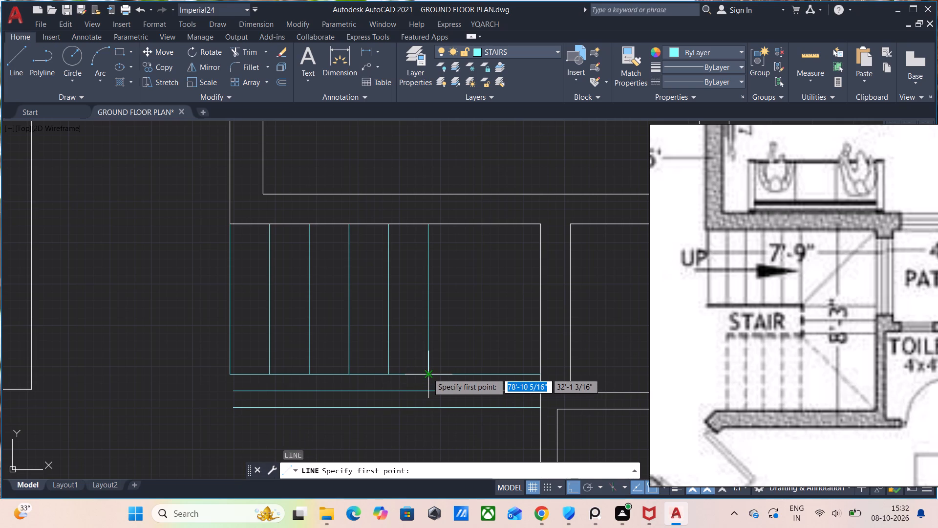
{"action": "left_click", "coordinate": [427, 373]}
{"action": "left_click", "coordinate": [427, 409]}
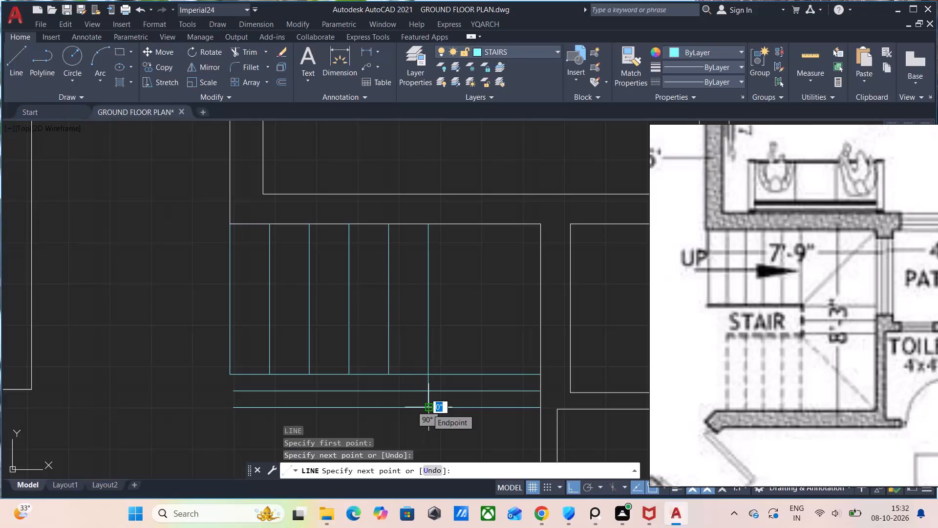
{"action": "key", "text": "Escape"}
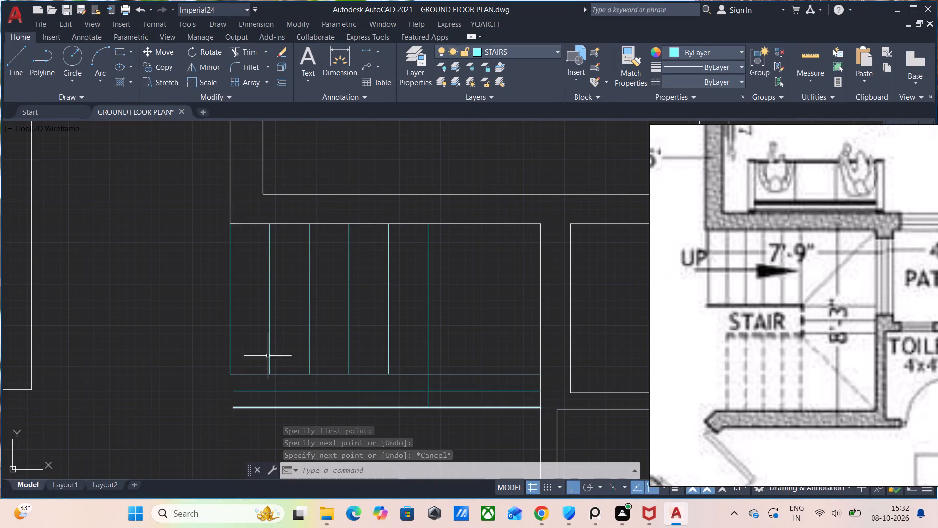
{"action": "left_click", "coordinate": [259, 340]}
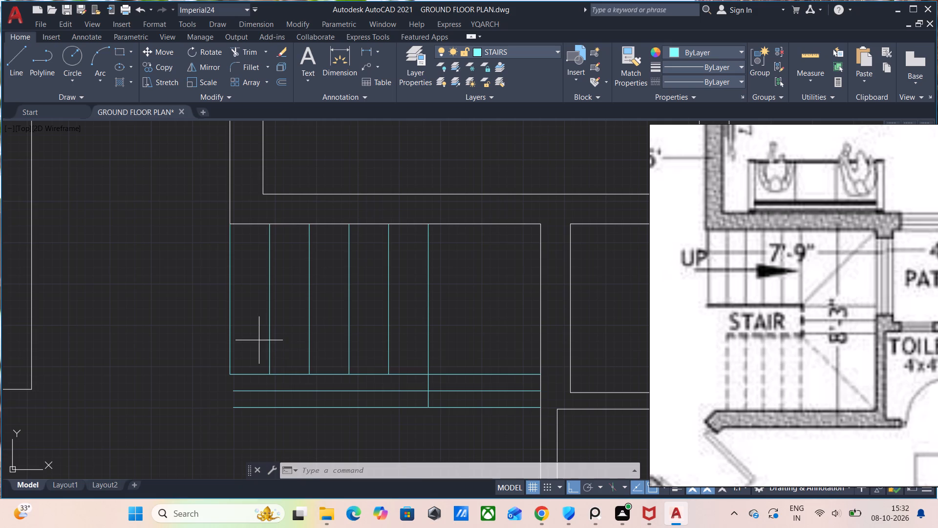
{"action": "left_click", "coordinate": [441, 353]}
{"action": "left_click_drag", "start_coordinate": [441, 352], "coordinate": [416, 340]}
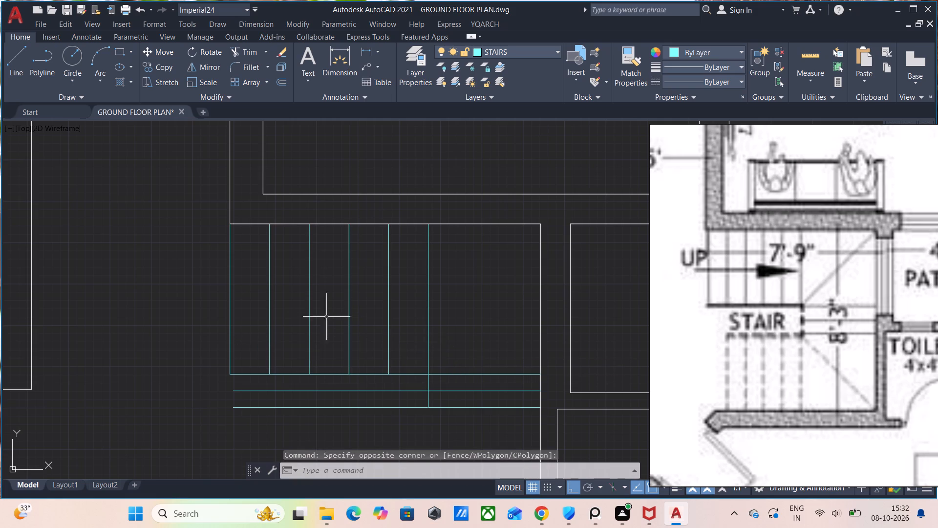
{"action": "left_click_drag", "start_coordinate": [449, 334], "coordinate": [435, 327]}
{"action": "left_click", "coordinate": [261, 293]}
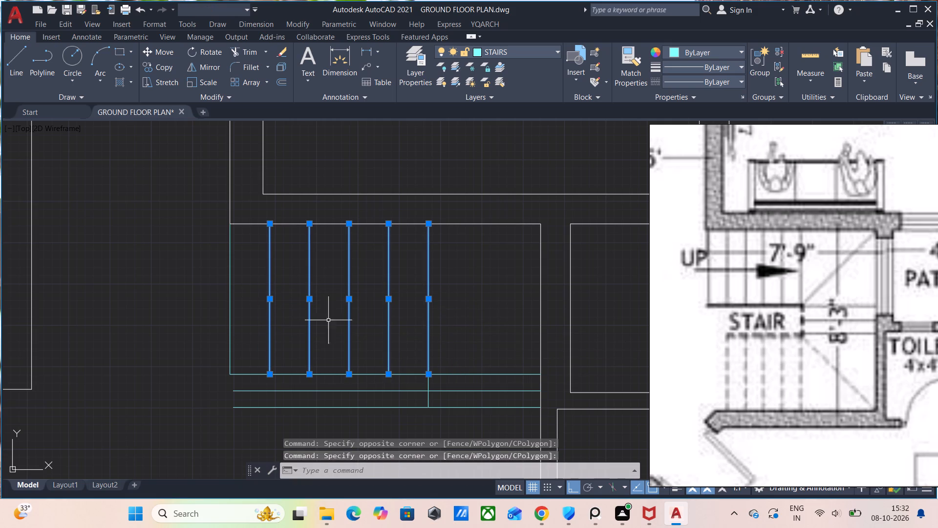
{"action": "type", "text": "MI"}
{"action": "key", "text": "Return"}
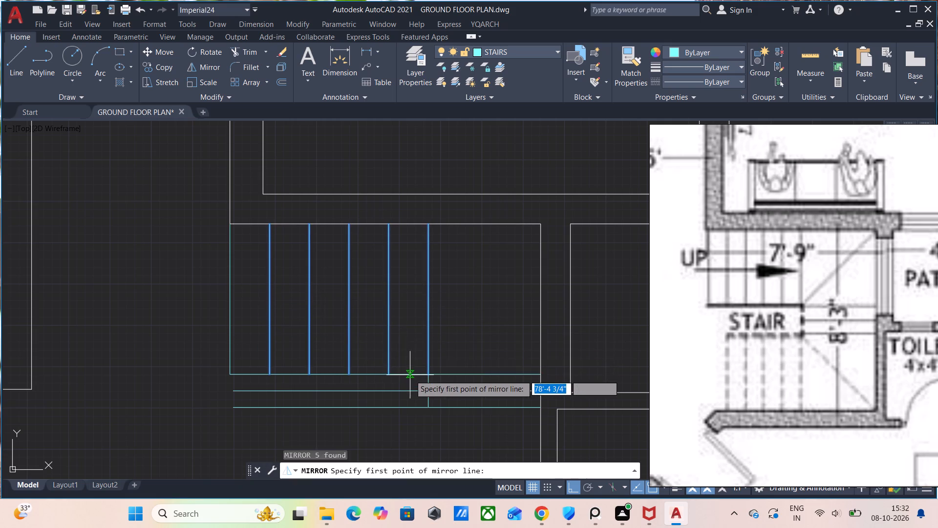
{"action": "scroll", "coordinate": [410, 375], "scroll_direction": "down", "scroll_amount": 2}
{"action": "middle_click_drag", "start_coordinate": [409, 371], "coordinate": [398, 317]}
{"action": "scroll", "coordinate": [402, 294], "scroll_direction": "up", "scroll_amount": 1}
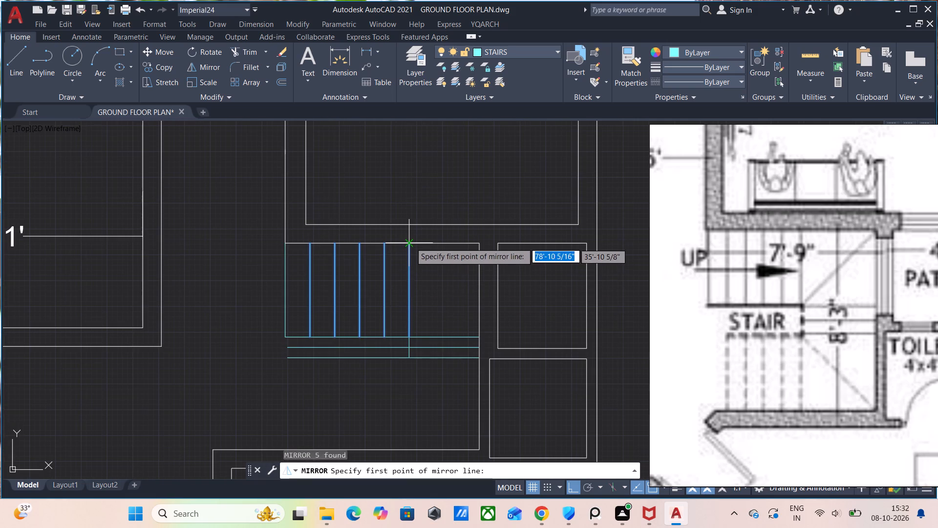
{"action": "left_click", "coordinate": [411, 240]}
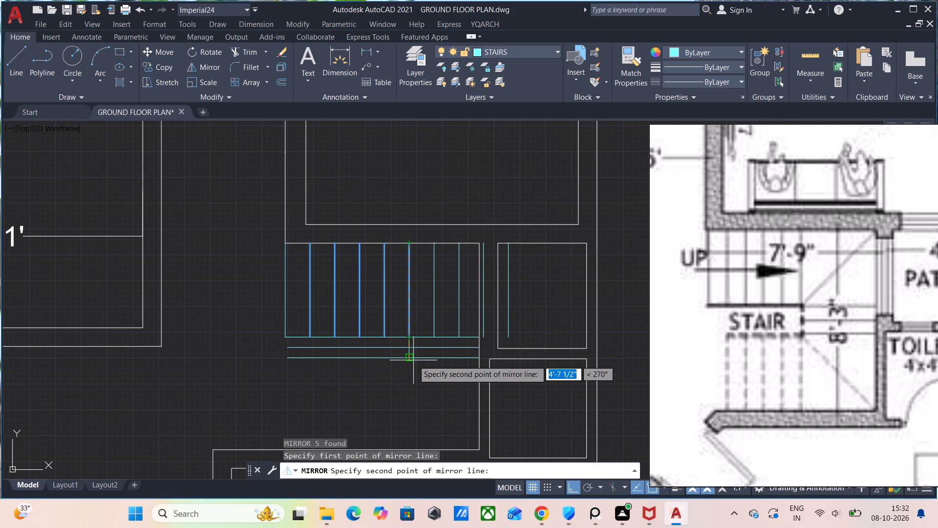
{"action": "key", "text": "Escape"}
Mirror the upper flight's five tread lines about the middle horizontal stair line, keeping the source lines.
{"action": "left_click_drag", "start_coordinate": [432, 308], "coordinate": [429, 303]}
{"action": "left_click", "coordinate": [304, 272]}
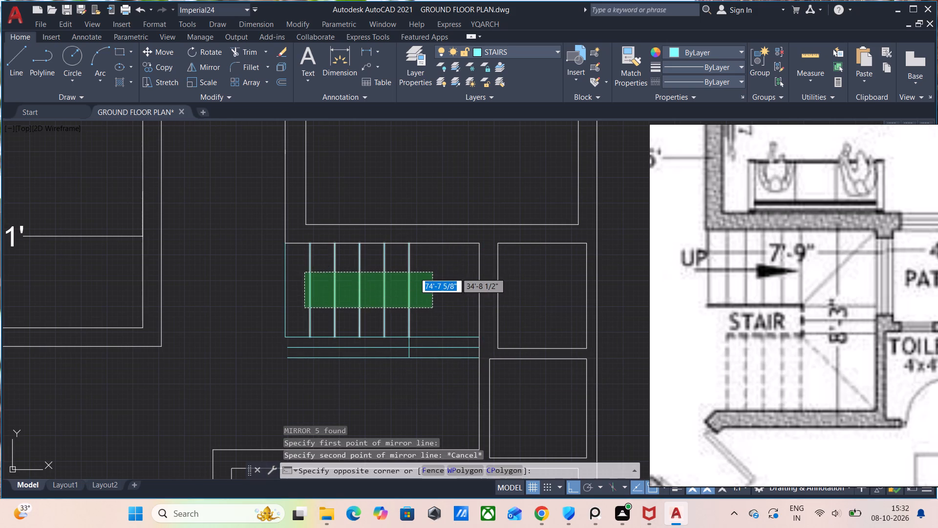
{"action": "type", "text": "MI"}
{"action": "key", "text": "Return"}
{"action": "scroll", "coordinate": [457, 353], "scroll_direction": "up", "scroll_amount": 1}
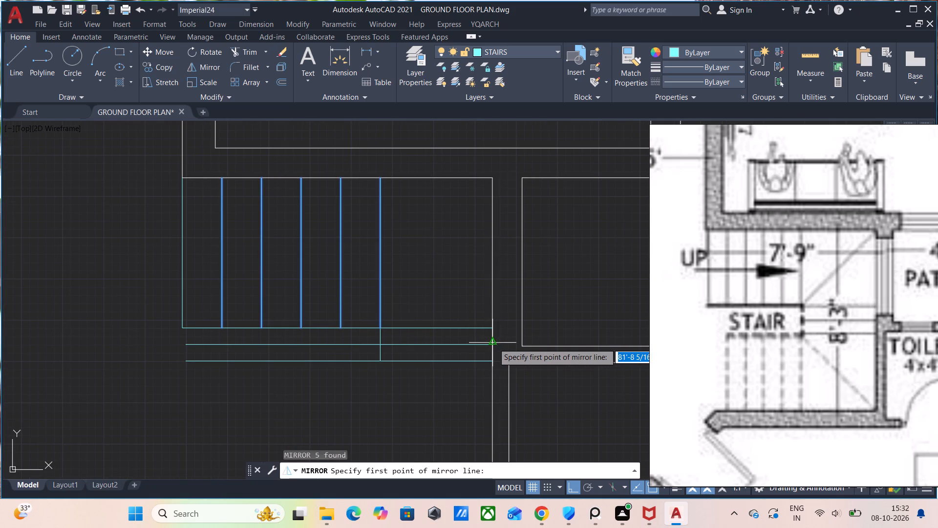
{"action": "left_click_drag", "start_coordinate": [493, 343], "coordinate": [486, 343]}
{"action": "left_click", "coordinate": [380, 344]}
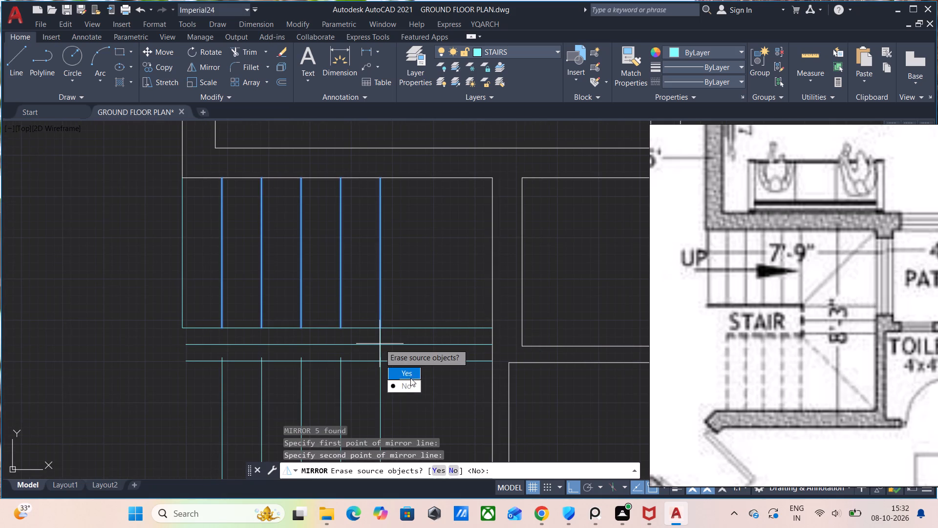
{"action": "left_click_drag", "start_coordinate": [410, 385], "coordinate": [380, 344]}
Trim the upper ends of the four mirrored tread lines that overshoot the lowest horizontal stair line.
{"action": "scroll", "coordinate": [380, 344], "scroll_direction": "down", "scroll_amount": 1}
{"action": "middle_click_drag", "start_coordinate": [390, 360], "coordinate": [390, 280]}
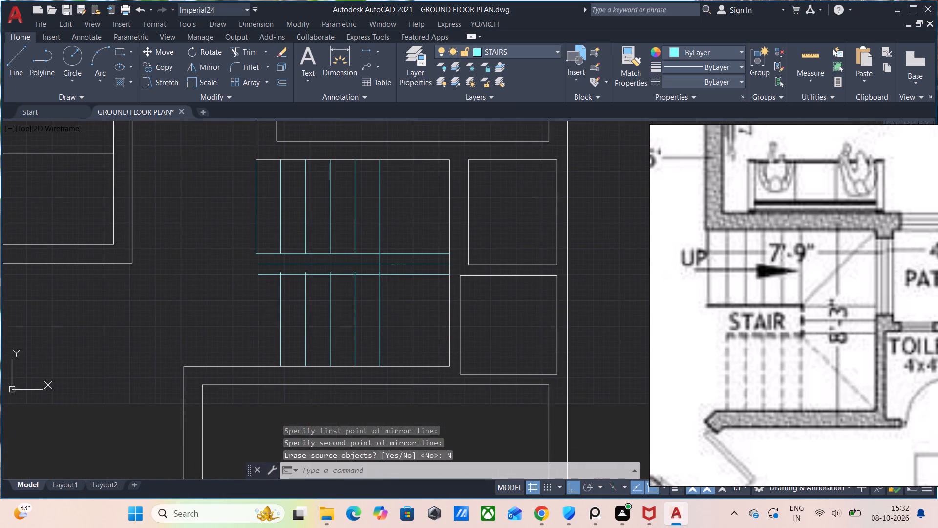
{"action": "scroll", "coordinate": [390, 300], "scroll_direction": "up", "scroll_amount": 1}
{"action": "middle_click_drag", "start_coordinate": [353, 315], "coordinate": [351, 294]}
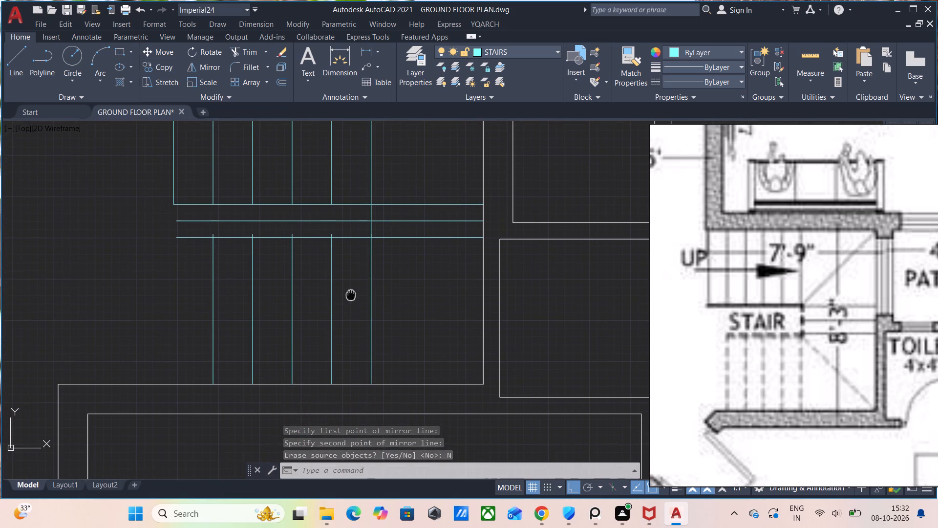
{"action": "middle_click_drag", "start_coordinate": [351, 294], "coordinate": [384, 393]}
{"action": "scroll", "coordinate": [352, 292], "scroll_direction": "up", "scroll_amount": 2}
{"action": "scroll", "coordinate": [399, 352], "scroll_direction": "down", "scroll_amount": 2}
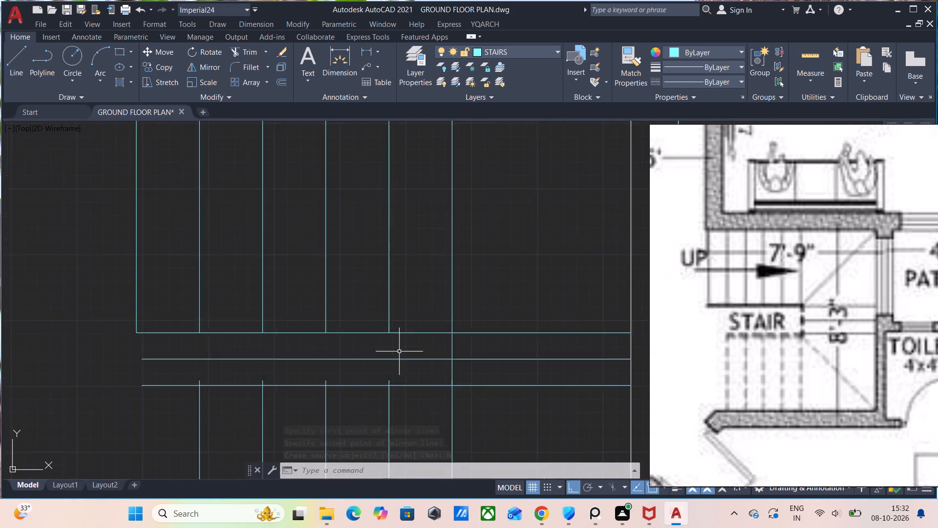
{"action": "scroll", "coordinate": [405, 358], "scroll_direction": "down", "scroll_amount": 2}
{"action": "scroll", "coordinate": [414, 370], "scroll_direction": "up", "scroll_amount": 1}
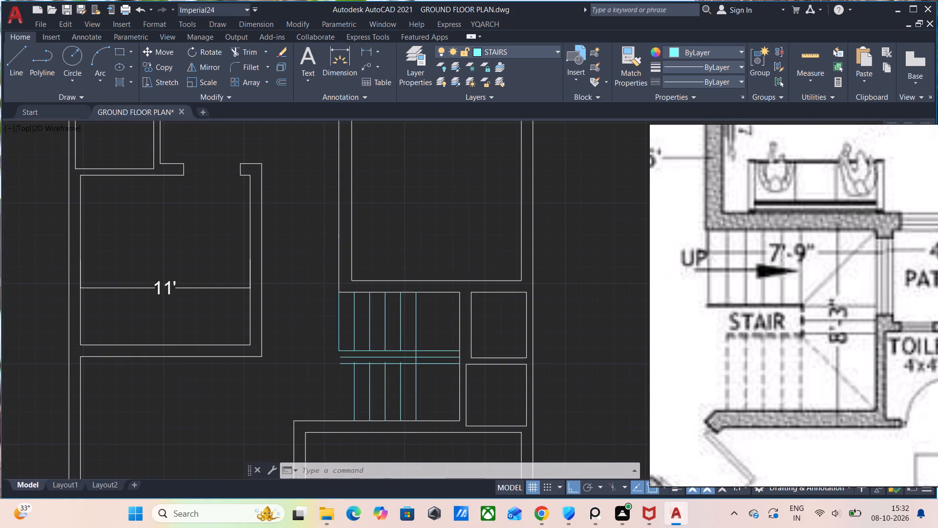
{"action": "type", "text": "TR"}
{"action": "key", "text": "Return"}
{"action": "scroll", "coordinate": [402, 363], "scroll_direction": "up", "scroll_amount": 2}
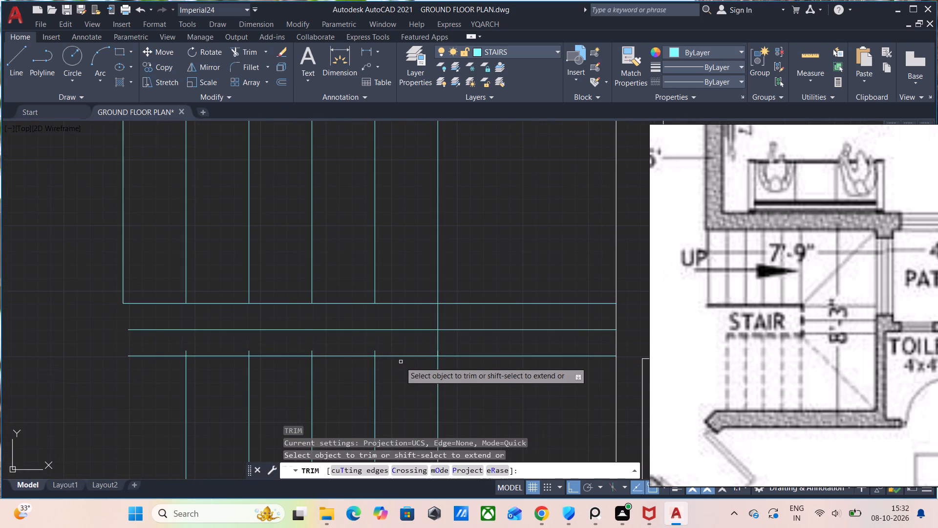
{"action": "left_click_drag", "start_coordinate": [391, 352], "coordinate": [310, 352]}
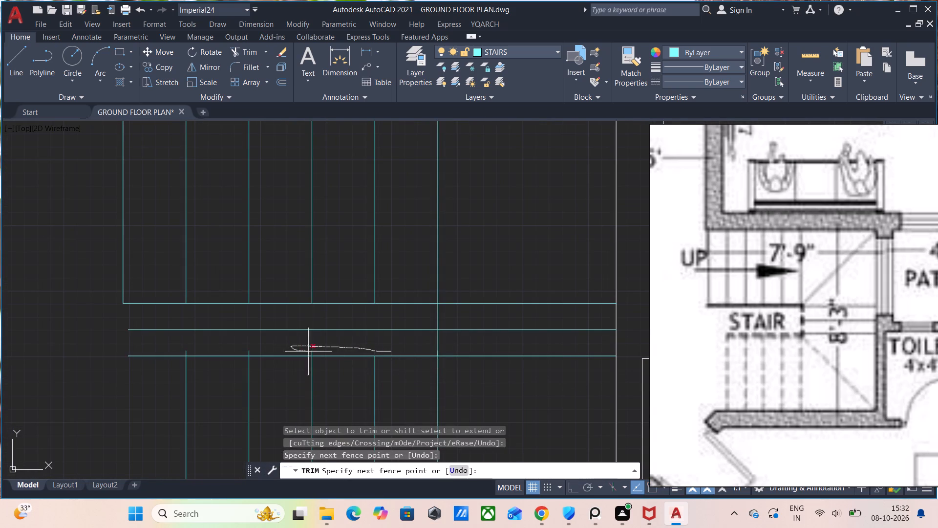
{"action": "left_click_drag", "start_coordinate": [310, 352], "coordinate": [317, 352]}
{"action": "left_click", "coordinate": [251, 352]}
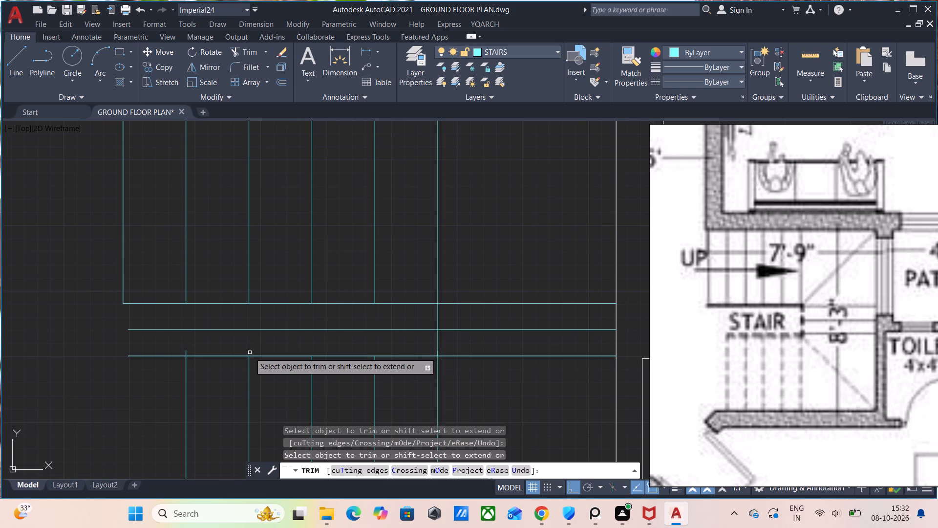
{"action": "left_click", "coordinate": [184, 353]}
Trim the middle horizontal stair line left of the landing and the lowest horizontal line's stub beyond the first lower tread.
{"action": "scroll", "coordinate": [219, 336], "scroll_direction": "down", "scroll_amount": 2}
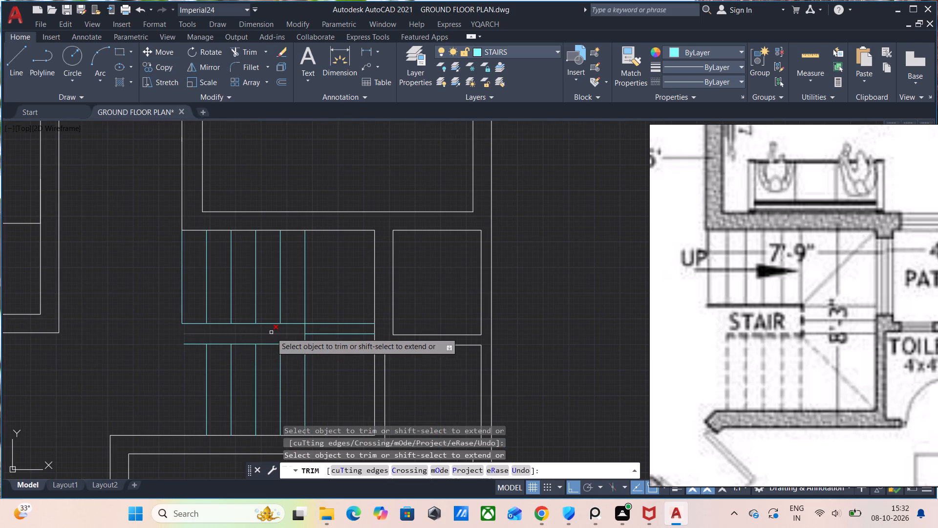
{"action": "left_click", "coordinate": [271, 332]}
{"action": "left_click", "coordinate": [199, 345]}
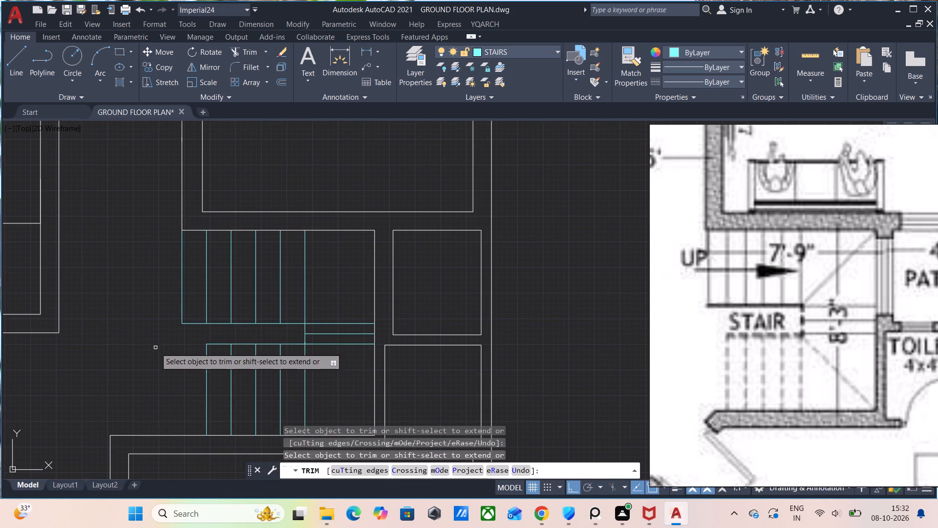
{"action": "key", "text": "Escape"}
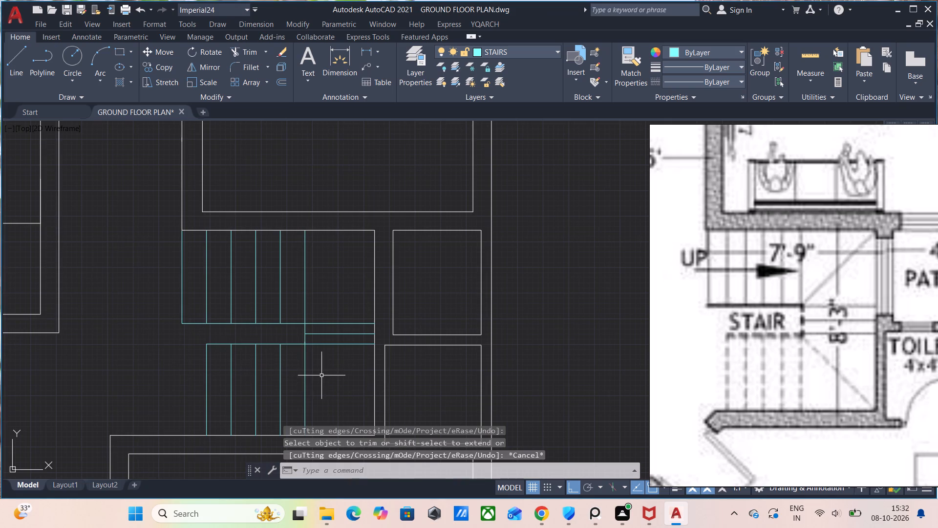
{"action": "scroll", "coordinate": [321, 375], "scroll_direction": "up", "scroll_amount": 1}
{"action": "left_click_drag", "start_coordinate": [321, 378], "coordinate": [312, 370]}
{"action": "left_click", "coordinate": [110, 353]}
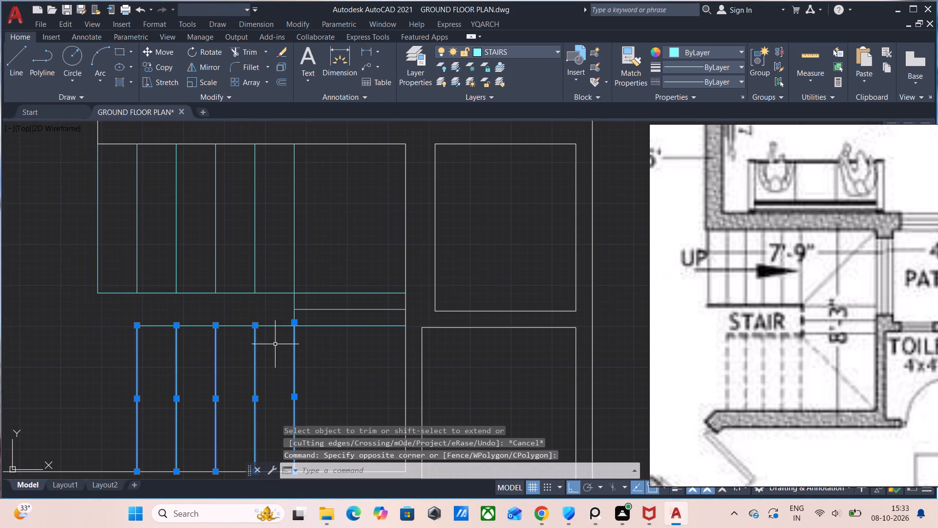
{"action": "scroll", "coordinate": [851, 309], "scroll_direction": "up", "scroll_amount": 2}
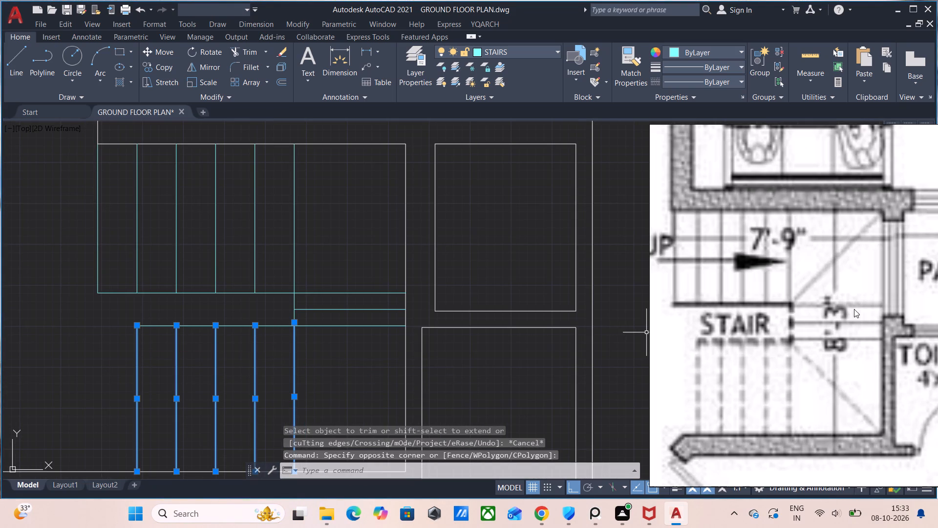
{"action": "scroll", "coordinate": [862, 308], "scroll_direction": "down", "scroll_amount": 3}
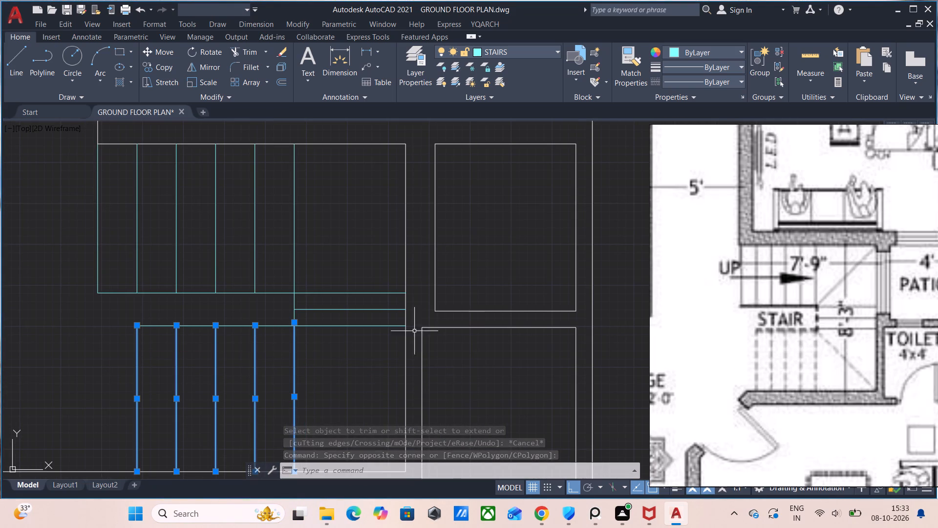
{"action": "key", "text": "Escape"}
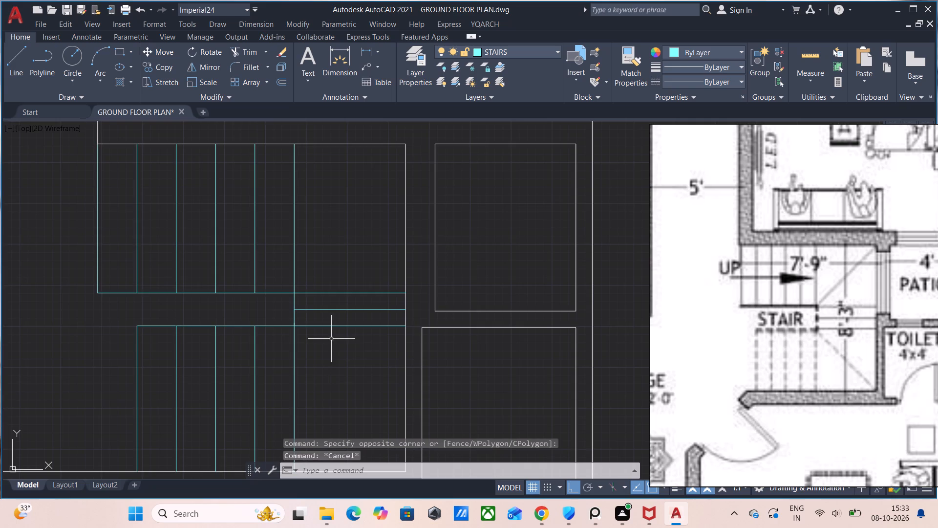
Draw a diagonal line from the upper flight's inner landing corner to the landing's upper-right wall corner.
{"action": "middle_click_drag", "start_coordinate": [328, 340], "coordinate": [318, 384]}
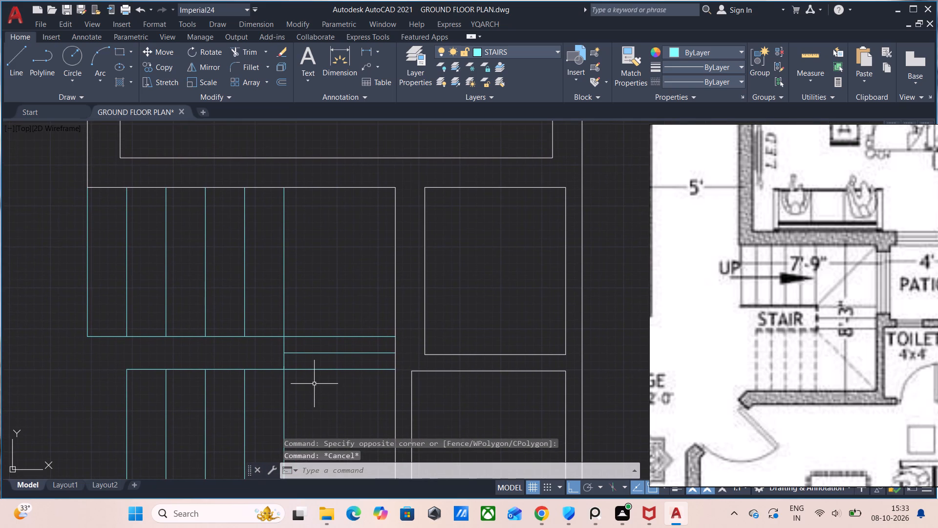
{"action": "key", "text": "l"}
{"action": "key", "text": "Return"}
{"action": "left_click", "coordinate": [286, 336]}
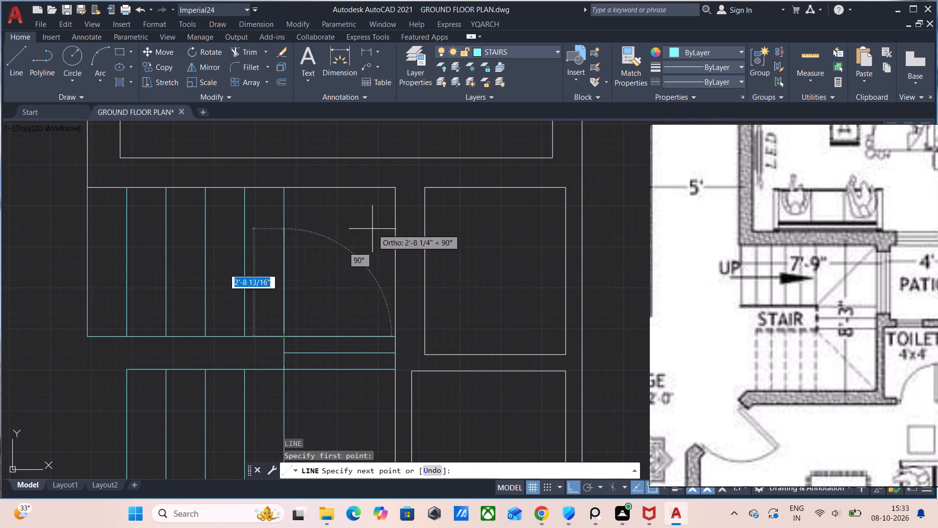
{"action": "left_click", "coordinate": [392, 189]}
{"action": "key", "text": "Escape"}
Draw a diagonal line from the lower flight's inner landing corner to the landing's lower-right wall corner.
{"action": "scroll", "coordinate": [343, 281], "scroll_direction": "down", "scroll_amount": 1}
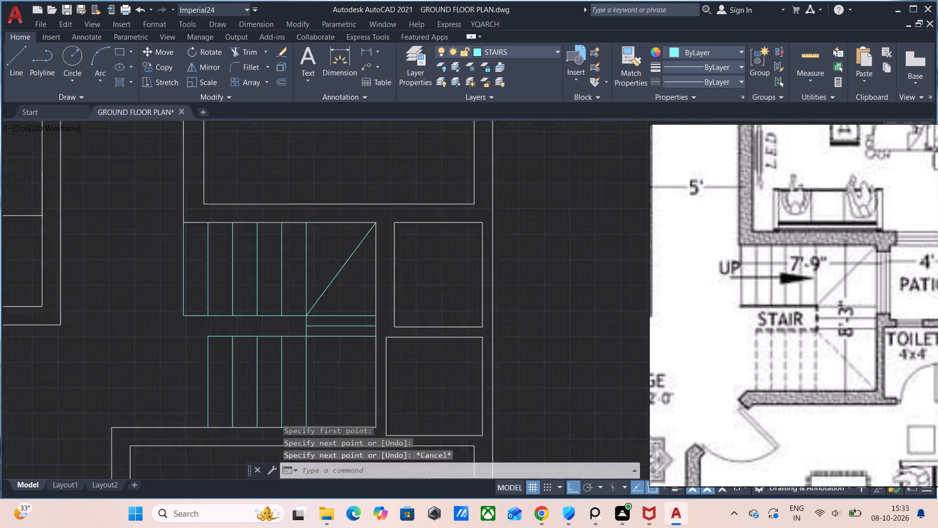
{"action": "scroll", "coordinate": [342, 286], "scroll_direction": "down", "scroll_amount": 1}
{"action": "middle_click_drag", "start_coordinate": [344, 343], "coordinate": [340, 315]}
{"action": "key", "text": "space"}
{"action": "scroll", "coordinate": [336, 314], "scroll_direction": "up", "scroll_amount": 2}
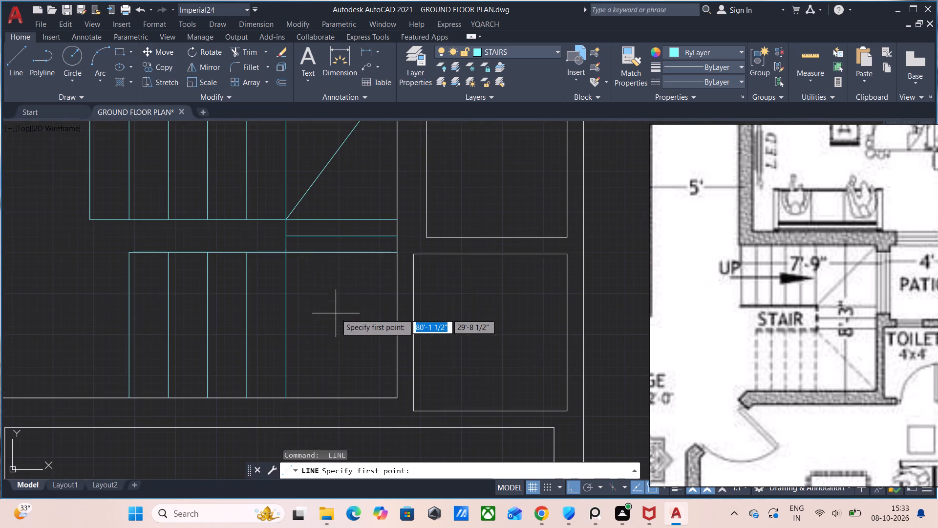
{"action": "left_click", "coordinate": [289, 254]}
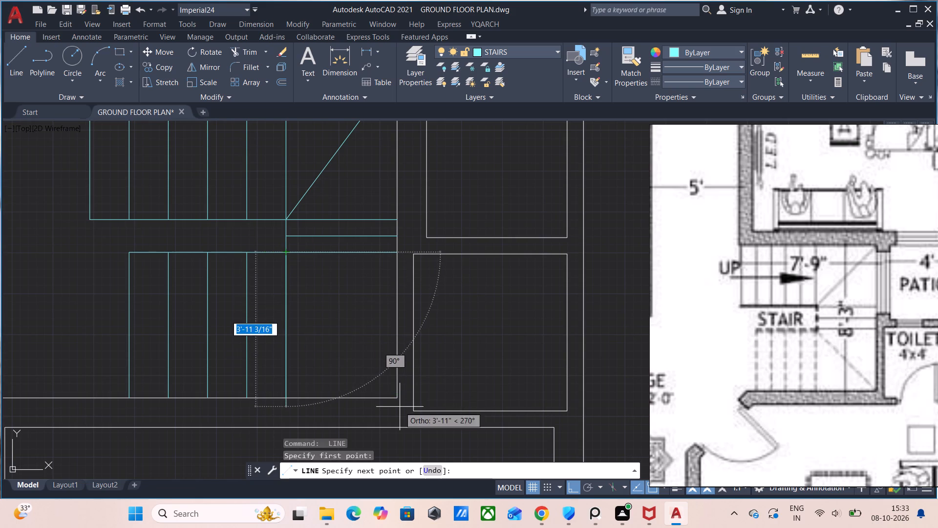
{"action": "left_click", "coordinate": [392, 400]}
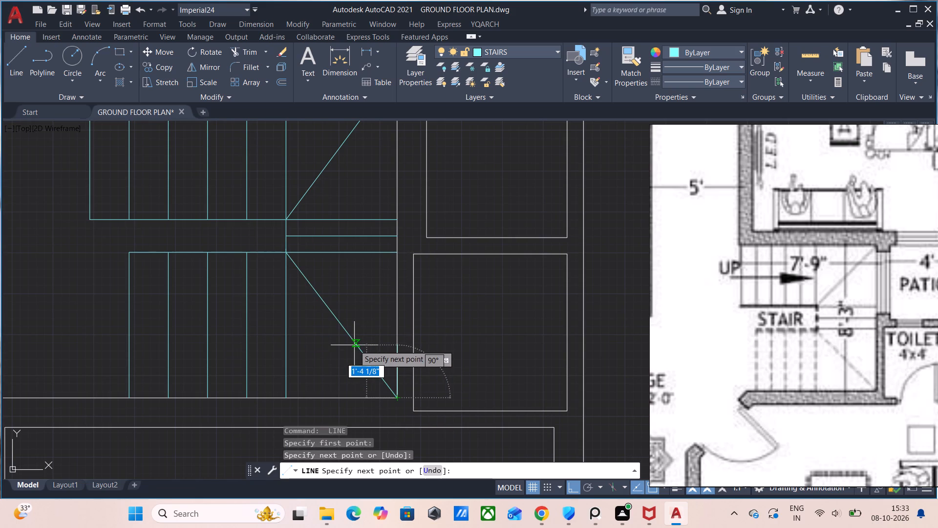
{"action": "key", "text": "Escape"}
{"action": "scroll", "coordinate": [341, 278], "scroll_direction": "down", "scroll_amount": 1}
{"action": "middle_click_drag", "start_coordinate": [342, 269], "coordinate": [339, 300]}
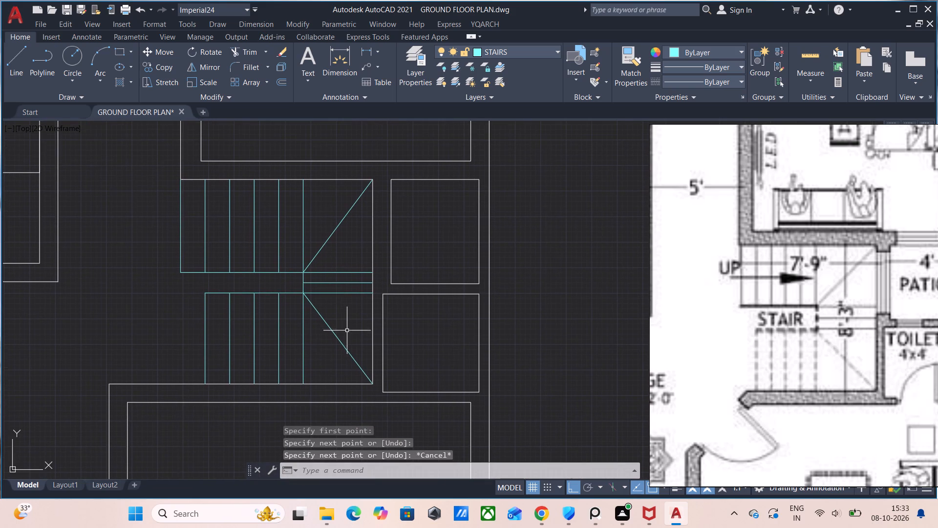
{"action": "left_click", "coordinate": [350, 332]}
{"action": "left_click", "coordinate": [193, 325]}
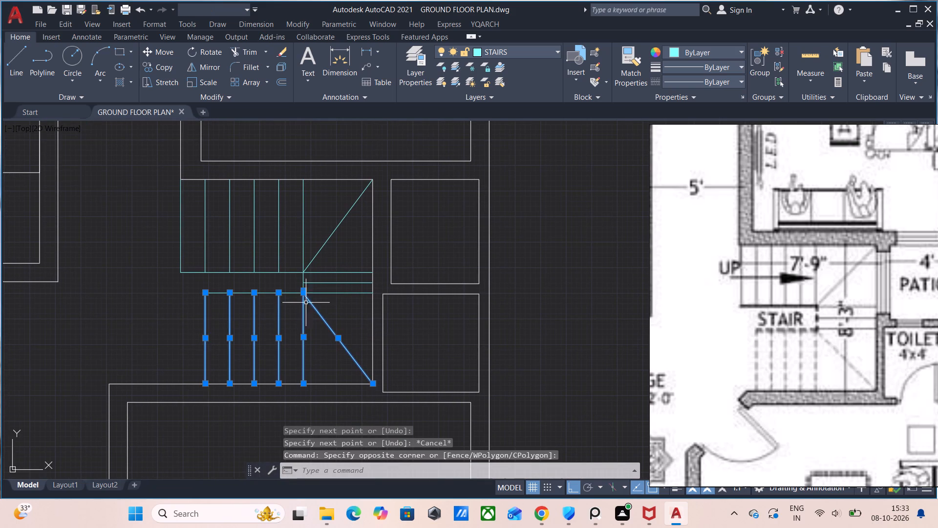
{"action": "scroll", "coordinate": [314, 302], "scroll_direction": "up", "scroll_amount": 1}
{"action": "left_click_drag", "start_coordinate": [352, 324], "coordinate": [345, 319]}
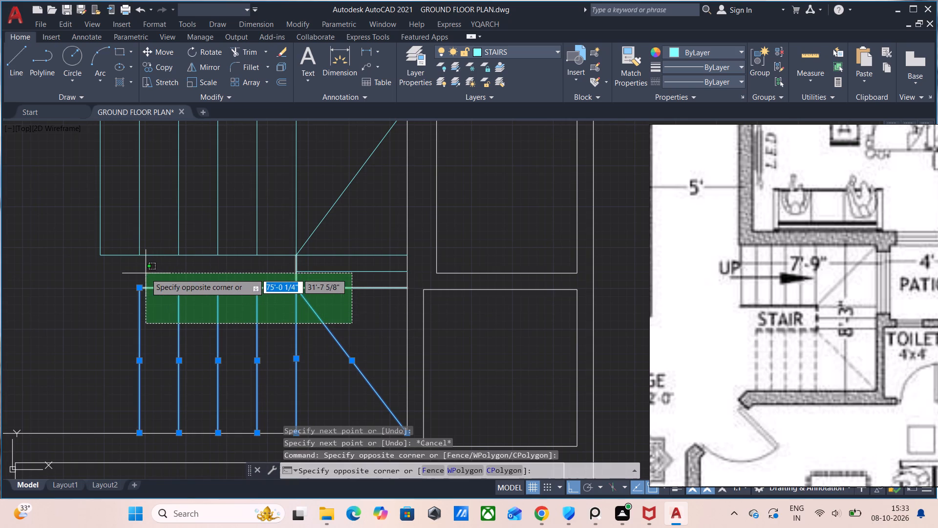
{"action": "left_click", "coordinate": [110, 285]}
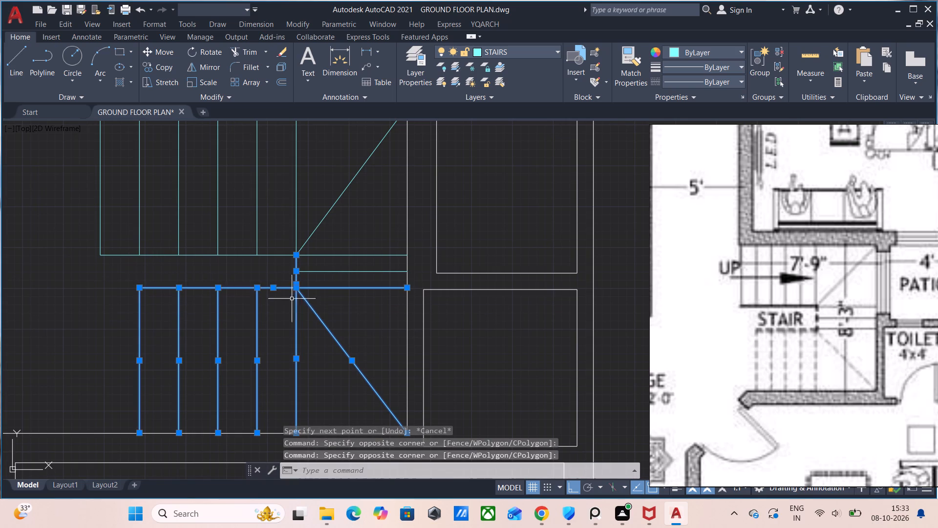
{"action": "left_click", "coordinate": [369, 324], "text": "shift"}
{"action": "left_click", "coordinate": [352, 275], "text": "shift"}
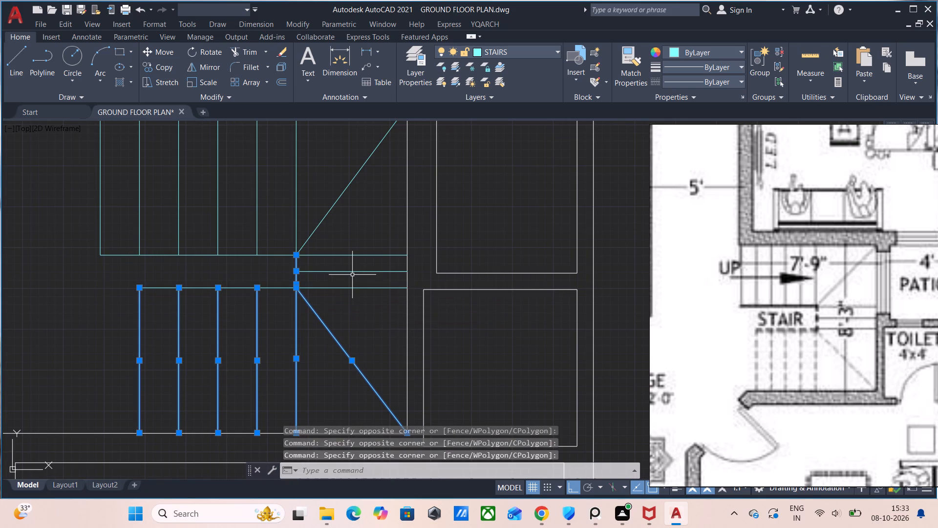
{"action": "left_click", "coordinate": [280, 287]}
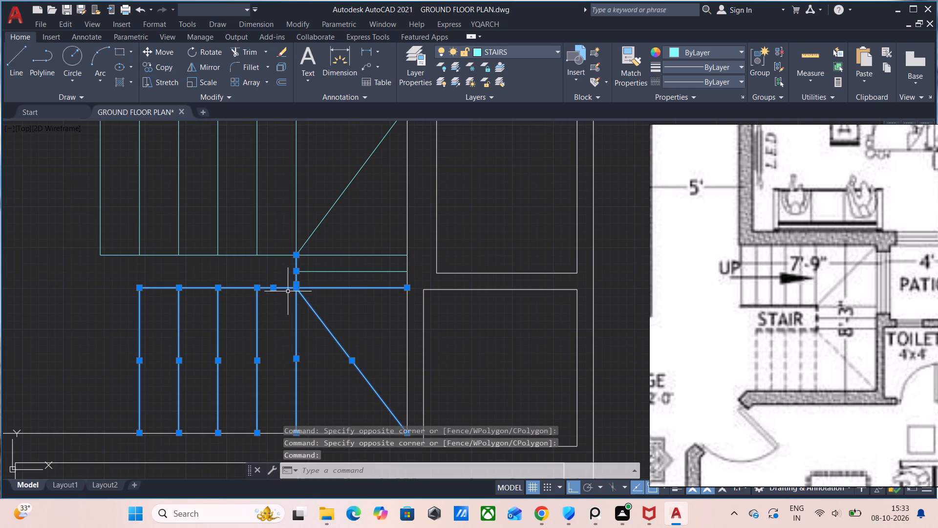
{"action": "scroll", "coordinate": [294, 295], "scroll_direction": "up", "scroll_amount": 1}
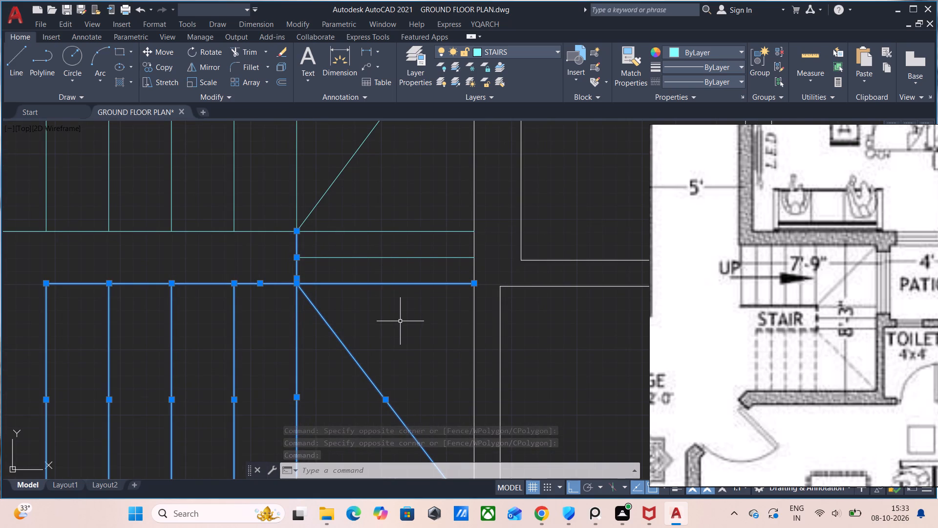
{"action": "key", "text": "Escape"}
Trim the lowest horizontal stair line's portion across the landing, between the last tread line and the right wall.
{"action": "type", "text": "TR"}
{"action": "key", "text": "Return"}
{"action": "left_click_drag", "start_coordinate": [400, 321], "coordinate": [381, 272]}
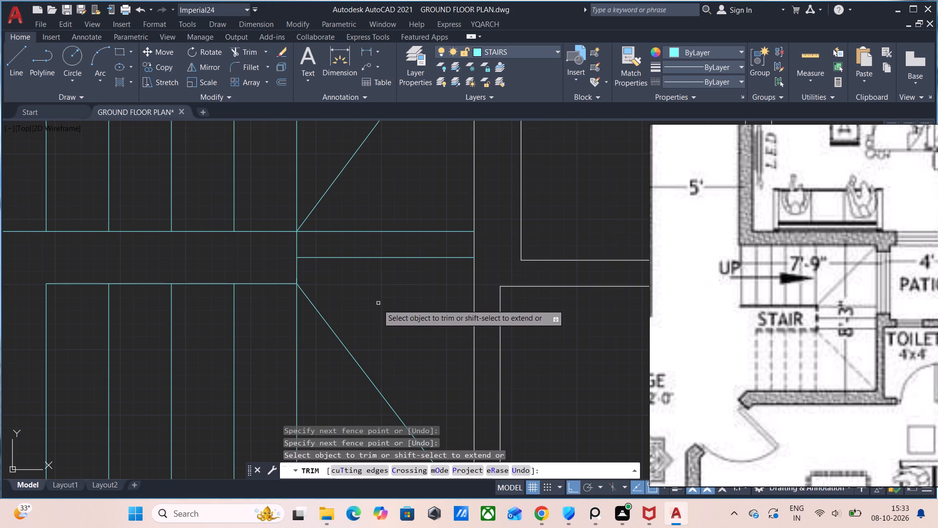
{"action": "key", "text": "Escape"}
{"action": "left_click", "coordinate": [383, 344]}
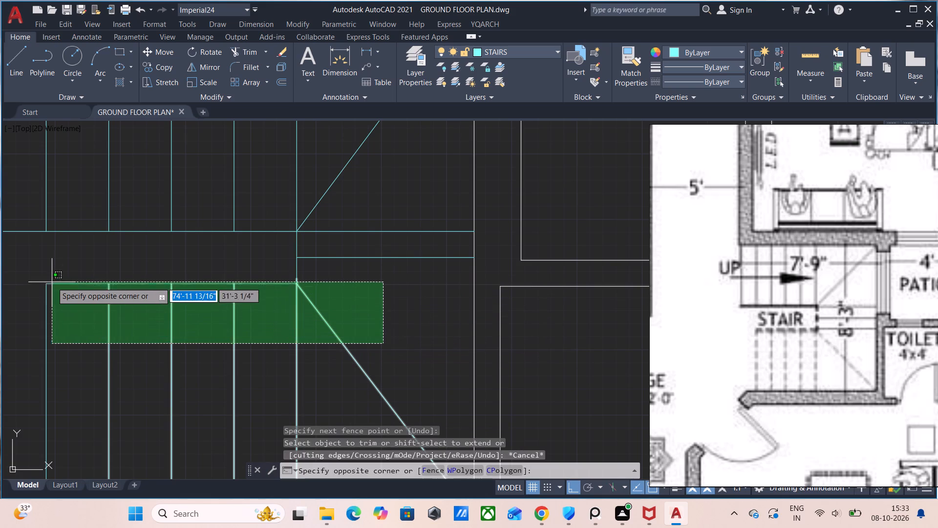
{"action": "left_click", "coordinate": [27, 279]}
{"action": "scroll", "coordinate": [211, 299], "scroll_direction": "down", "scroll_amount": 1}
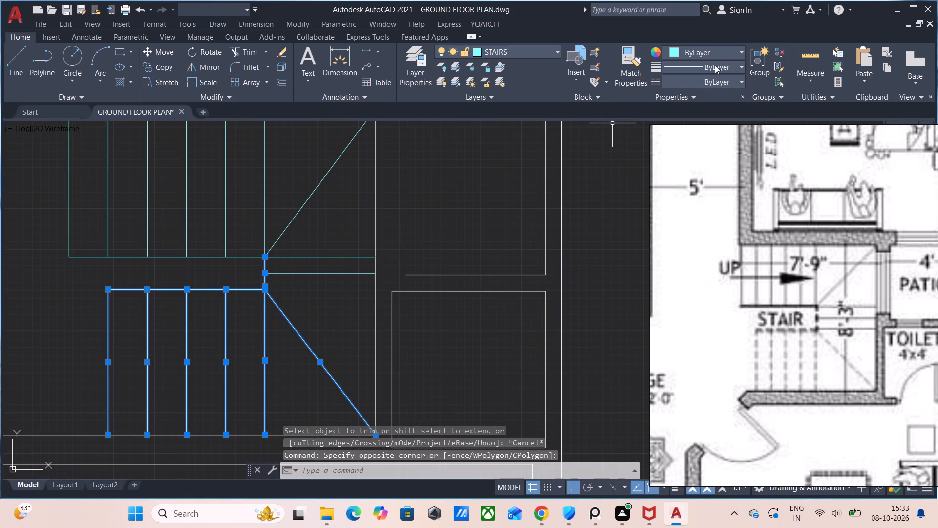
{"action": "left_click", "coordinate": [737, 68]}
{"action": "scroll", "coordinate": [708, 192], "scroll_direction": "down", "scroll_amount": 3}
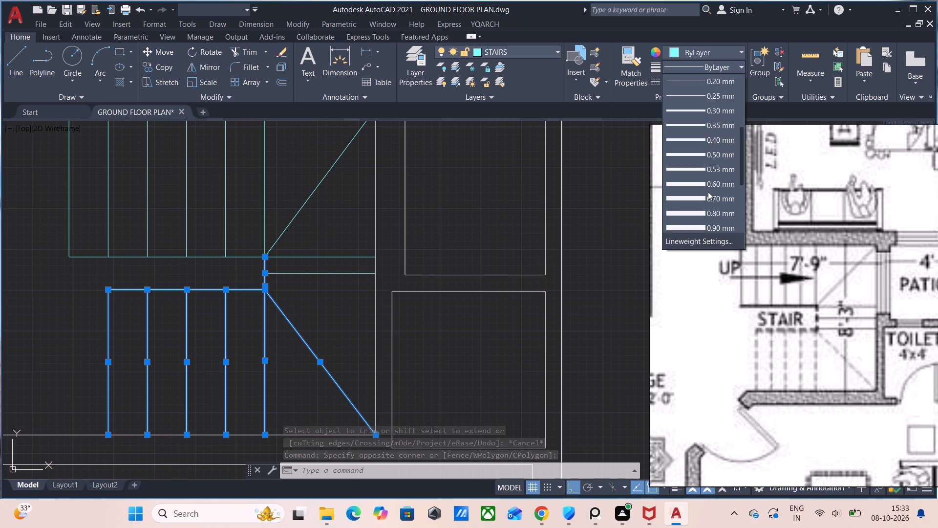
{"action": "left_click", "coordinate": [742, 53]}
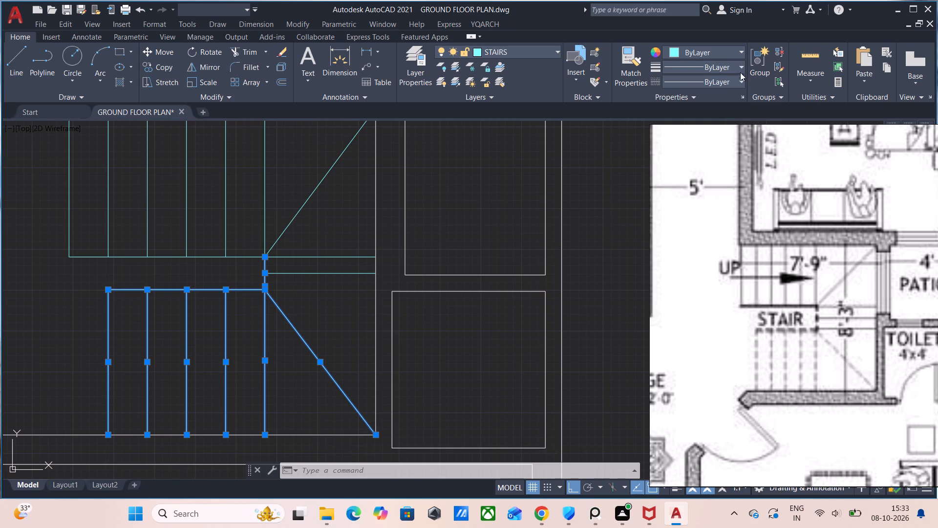
Load the ACAD_ISO03W100 (ISO dash space) linetype into the drawing.
{"action": "left_click", "coordinate": [740, 81]}
{"action": "scroll", "coordinate": [725, 134], "scroll_direction": "down", "scroll_amount": 8}
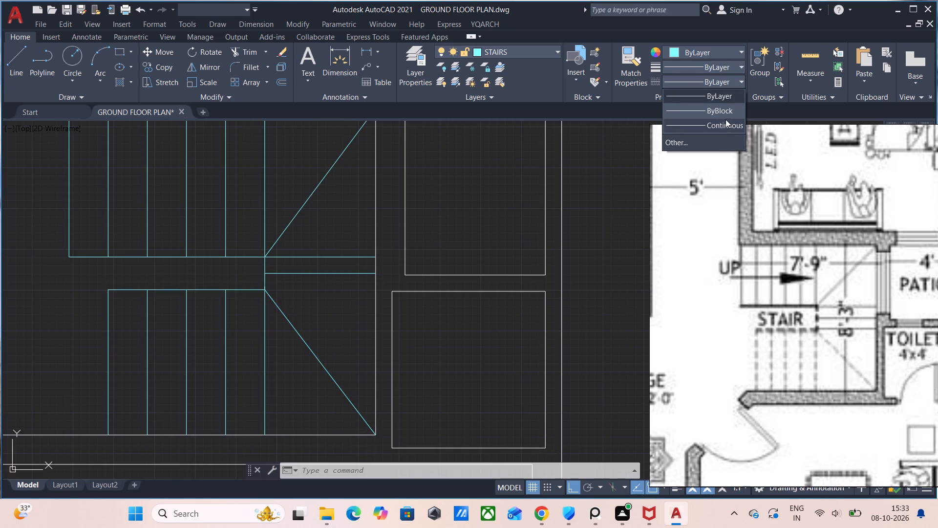
{"action": "scroll", "coordinate": [680, 114], "scroll_direction": "up", "scroll_amount": 4}
{"action": "left_click", "coordinate": [680, 144]}
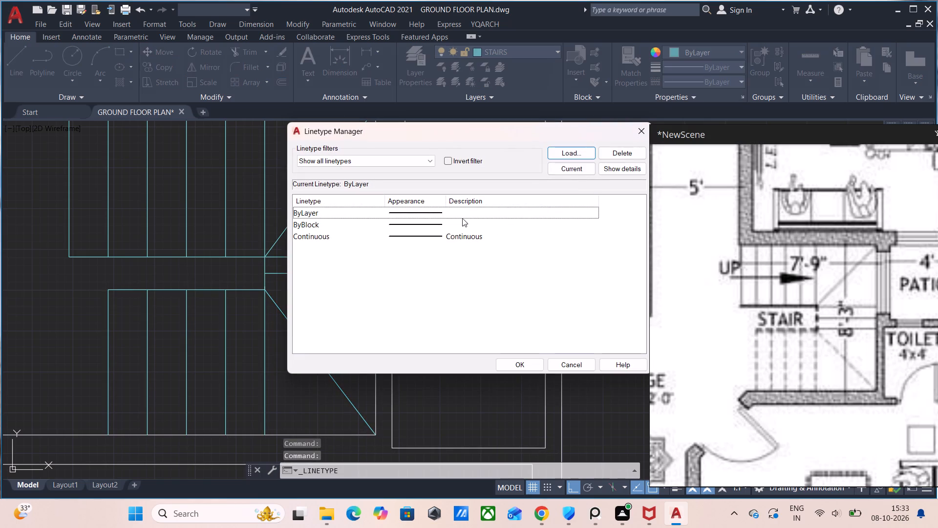
{"action": "left_click", "coordinate": [576, 151]}
{"action": "left_click", "coordinate": [533, 230]}
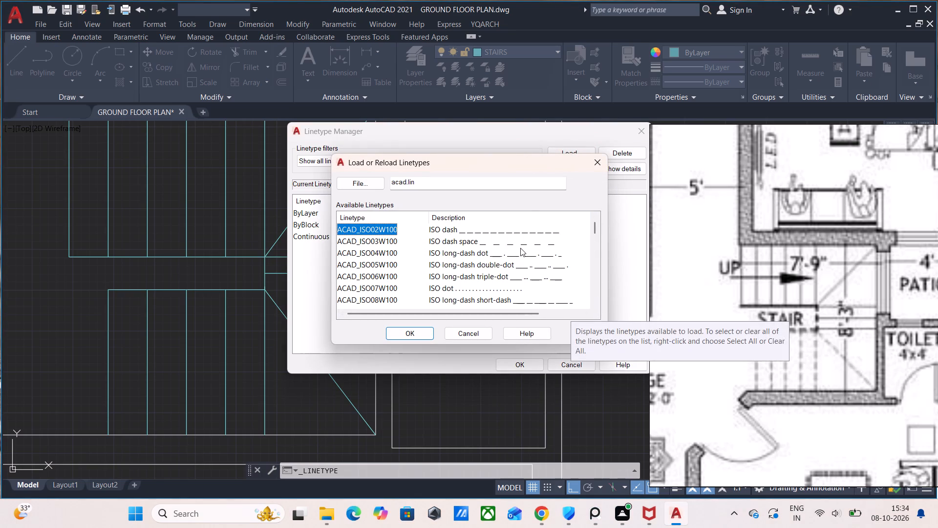
{"action": "left_click", "coordinate": [515, 245]}
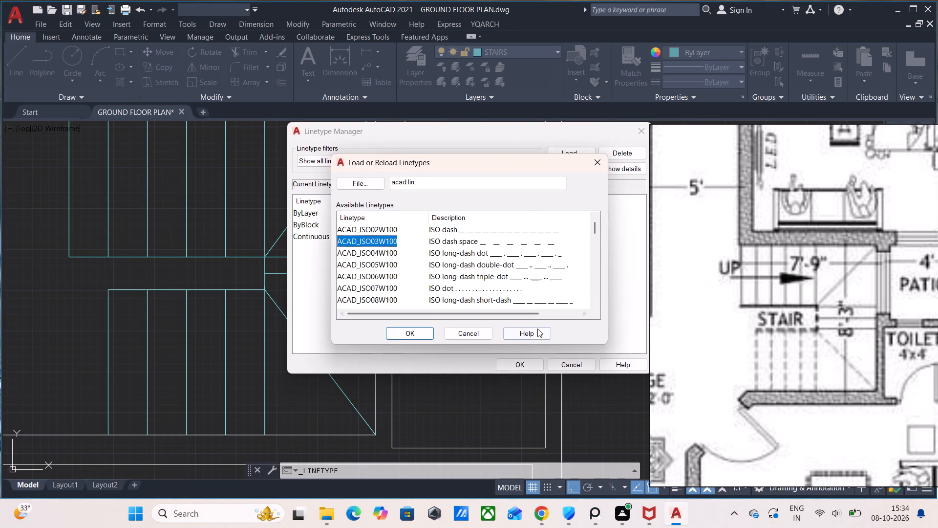
{"action": "left_click", "coordinate": [396, 335]}
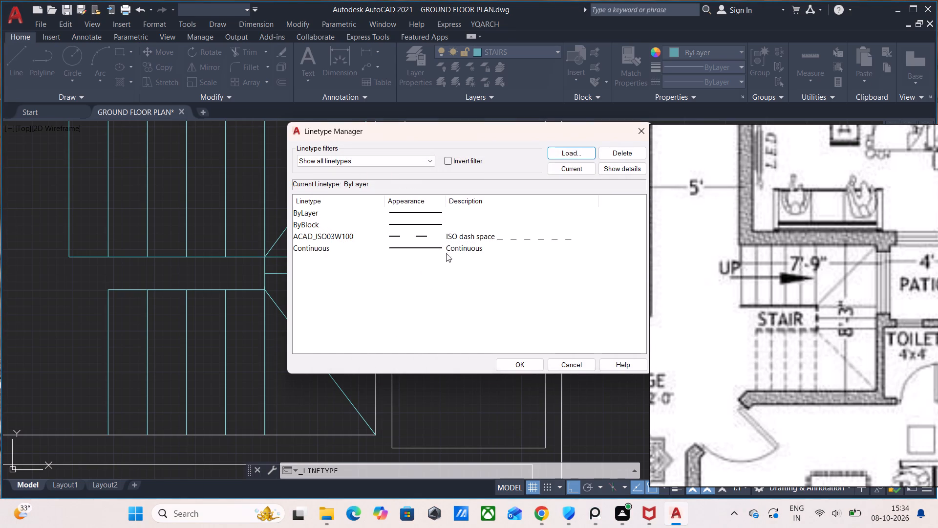
{"action": "left_click", "coordinate": [511, 239]}
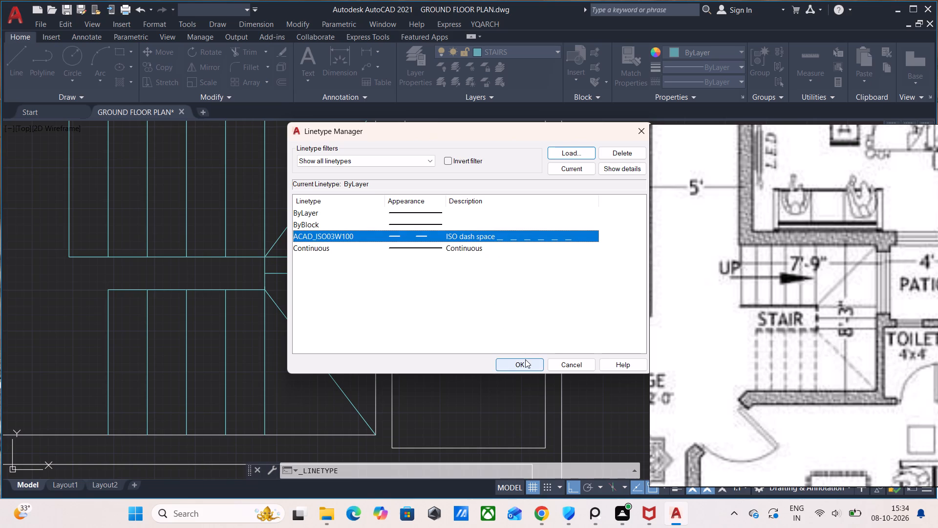
{"action": "left_click", "coordinate": [525, 359]}
Set the linetype scale of the lower flight's tread lines, top edge line and landing diagonal to 10.
{"action": "left_click_drag", "start_coordinate": [328, 330], "coordinate": [322, 326]}
{"action": "left_click", "coordinate": [74, 283]}
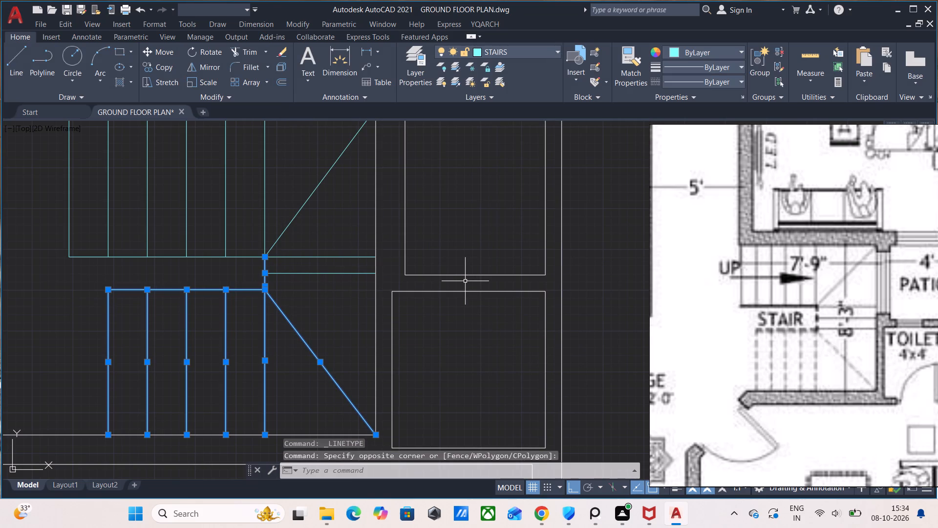
{"action": "type", "text": "PR"}
{"action": "key", "text": "Return"}
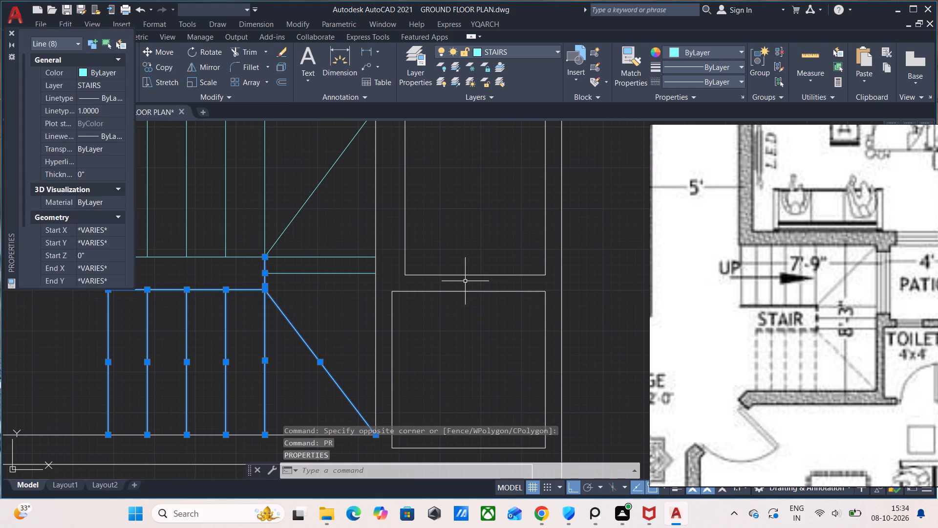
{"action": "left_click", "coordinate": [113, 135]}
{"action": "left_click", "coordinate": [112, 110]}
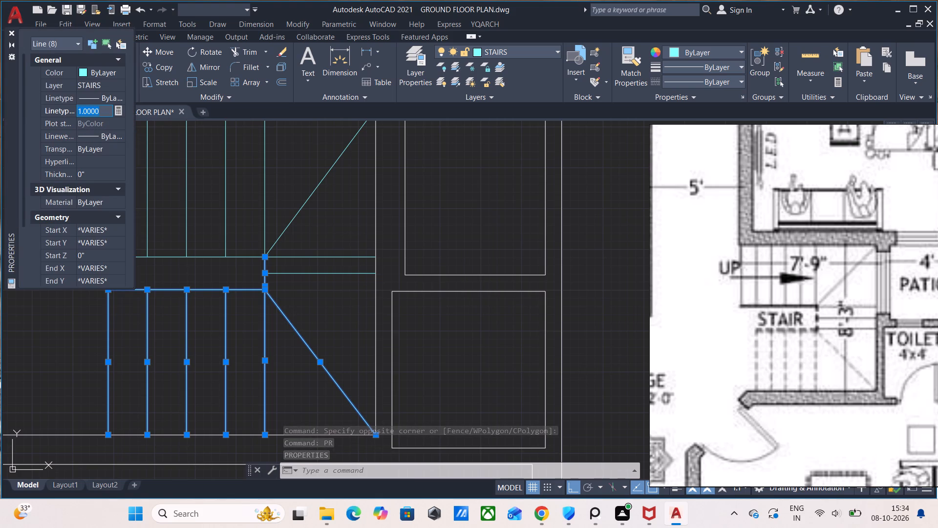
{"action": "key", "text": "BackSpace"}
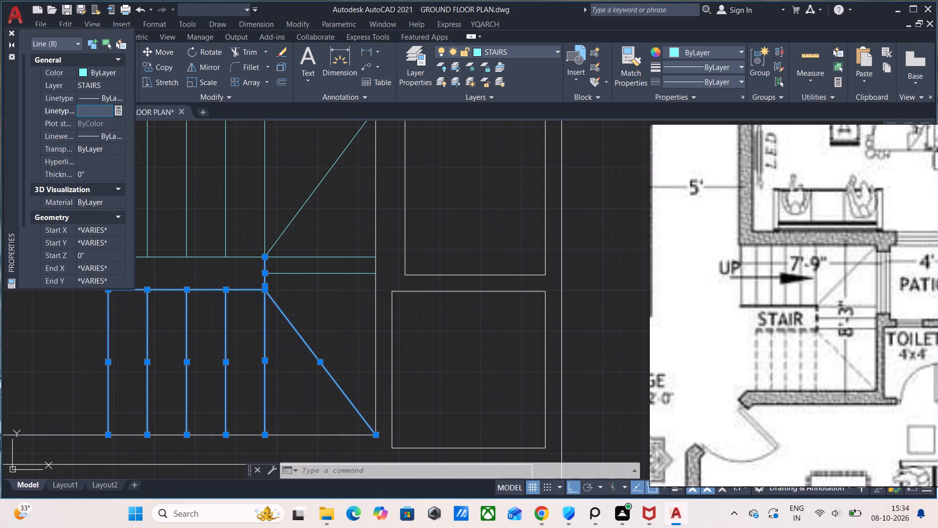
{"action": "type", "text": "10"}
{"action": "key", "text": "Return"}
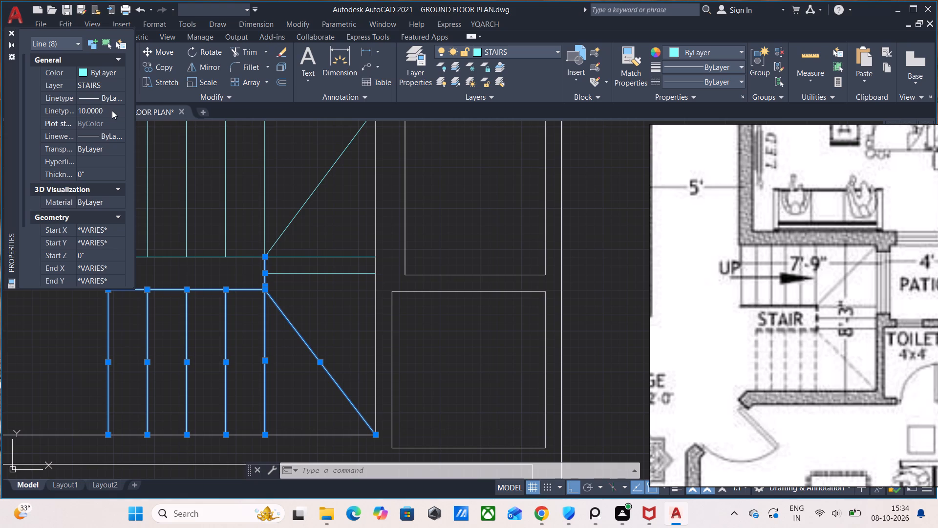
Change the linetype of the selected lower flight lines to ACAD_ISO03W100.
{"action": "left_click", "coordinate": [114, 136]}
{"action": "left_click", "coordinate": [120, 139]}
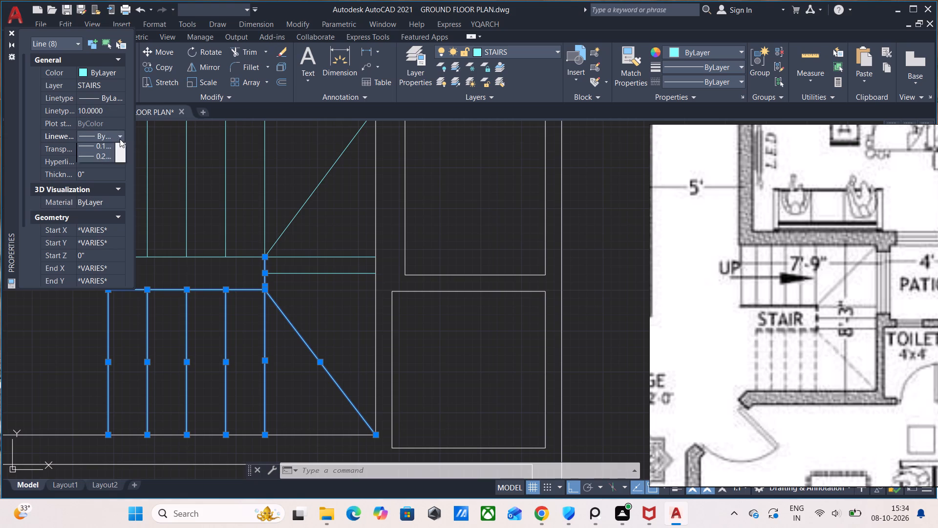
{"action": "left_click", "coordinate": [123, 96]}
{"action": "left_click", "coordinate": [115, 94]}
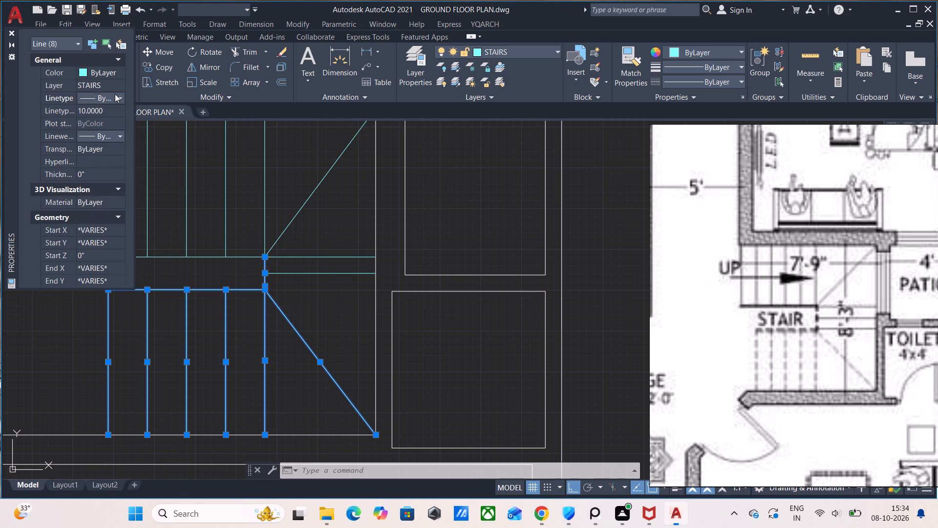
{"action": "left_click", "coordinate": [121, 97]}
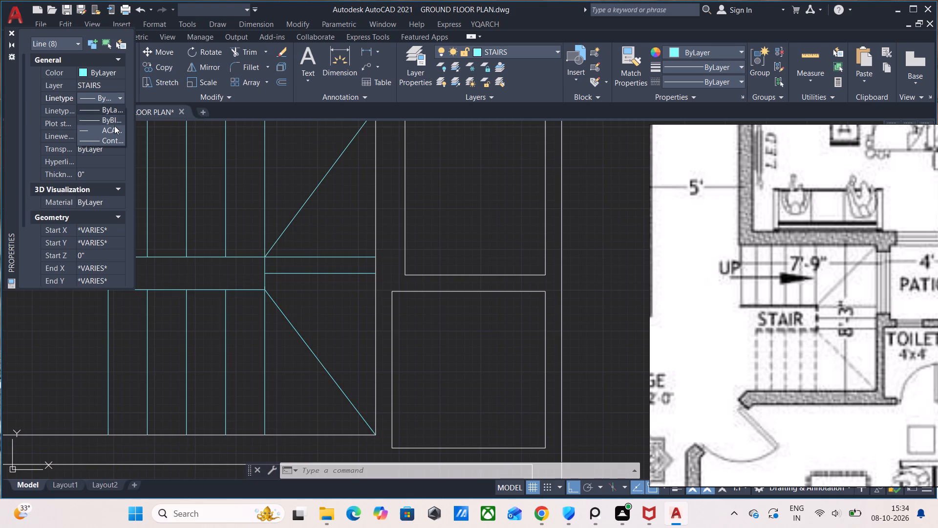
{"action": "left_click", "coordinate": [108, 128]}
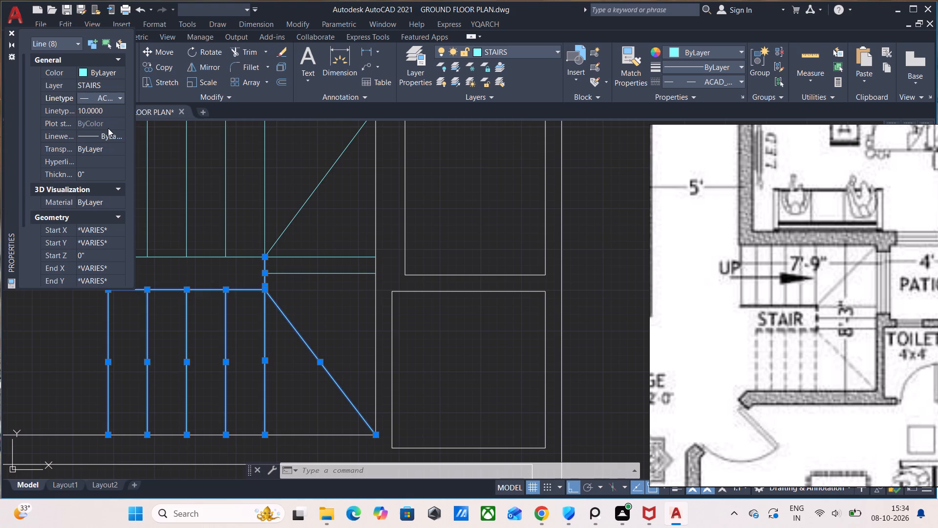
{"action": "left_click", "coordinate": [118, 99]}
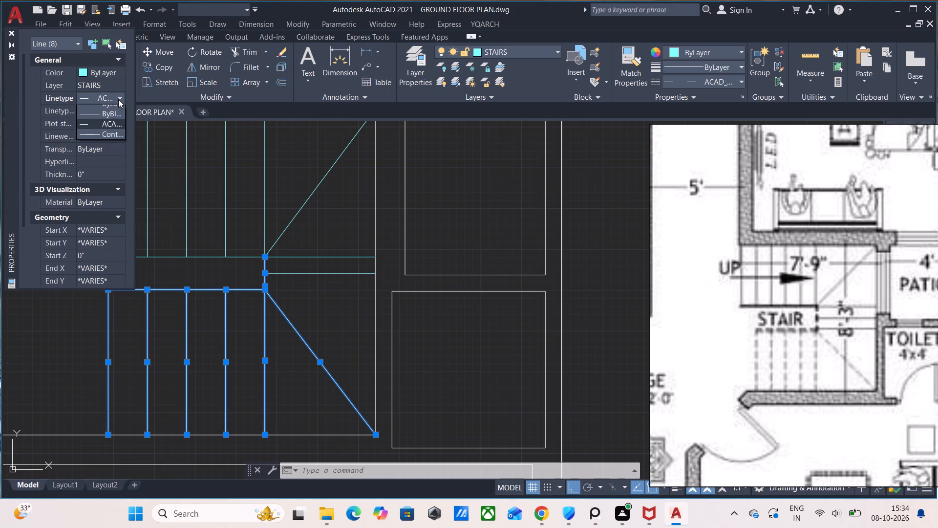
{"action": "scroll", "coordinate": [106, 121], "scroll_direction": "down", "scroll_amount": 3}
{"action": "left_click", "coordinate": [106, 129]}
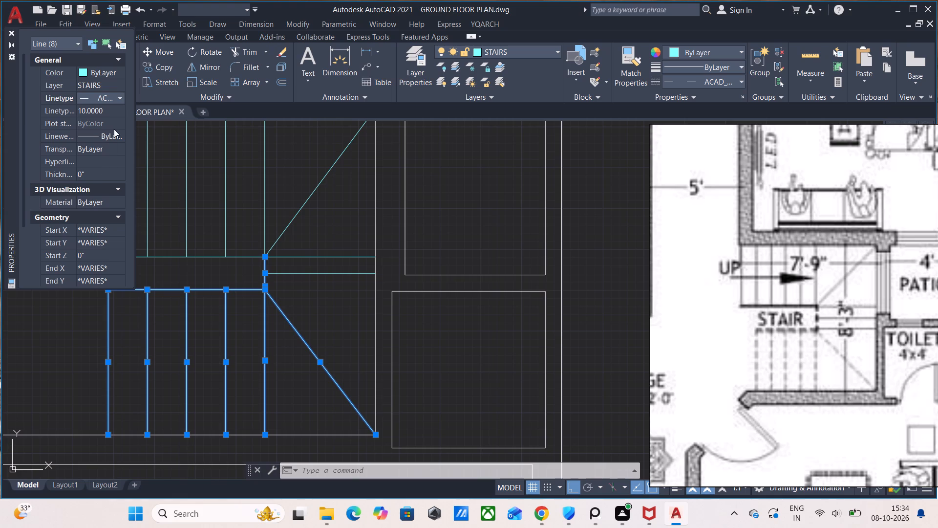
Set the thickness of the selected lower flight lines to 2" and clear the selection.
{"action": "left_click", "coordinate": [115, 137]}
{"action": "left_click", "coordinate": [106, 171]}
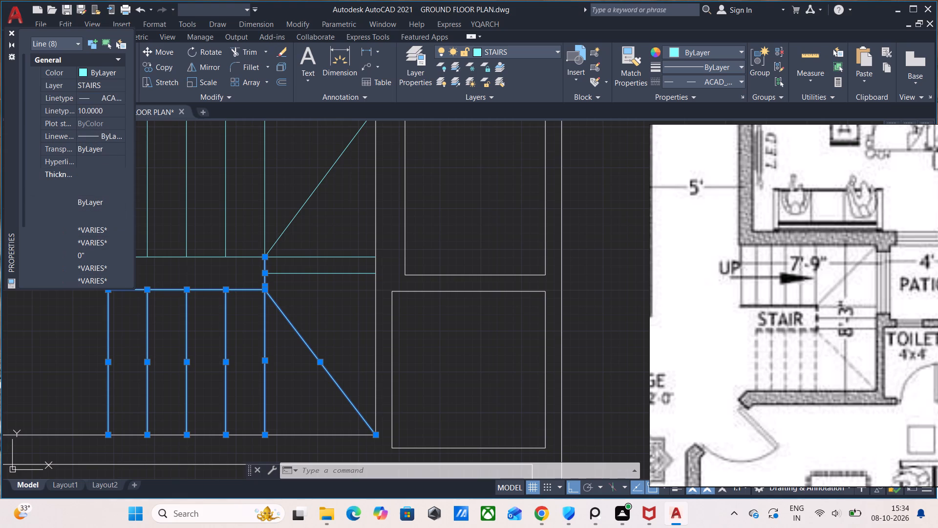
{"action": "key", "text": "BackSpace"}
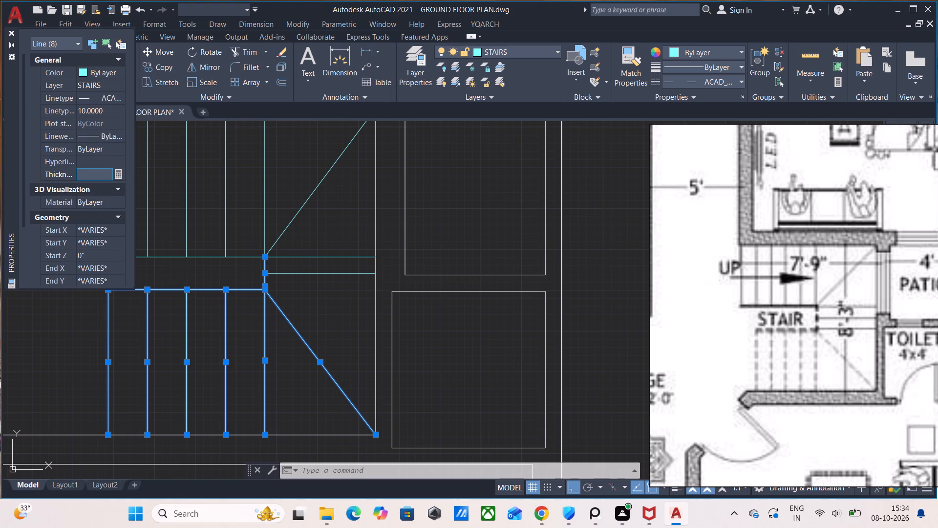
{"action": "type", "text": "2\""}
{"action": "key", "text": "Return"}
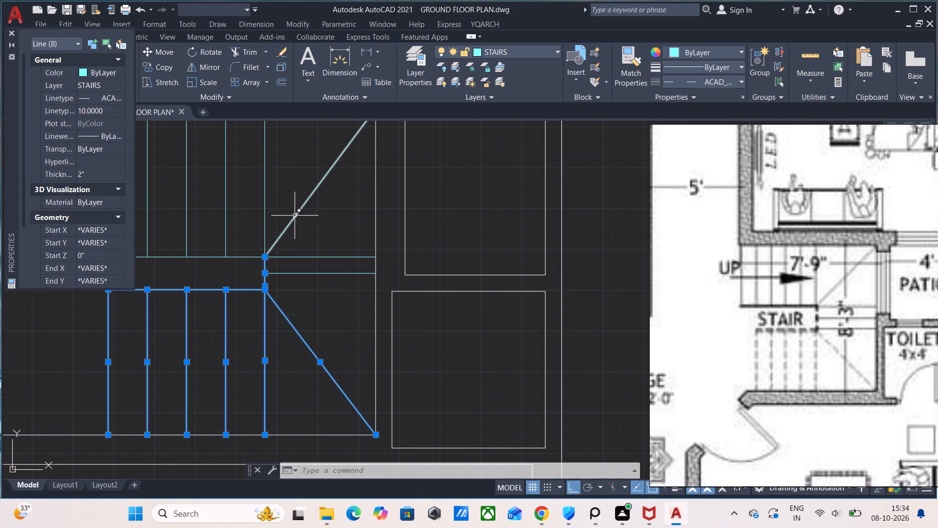
{"action": "left_click", "coordinate": [292, 158]}
{"action": "left_click", "coordinate": [292, 158]}
{"action": "key", "text": "Escape"}
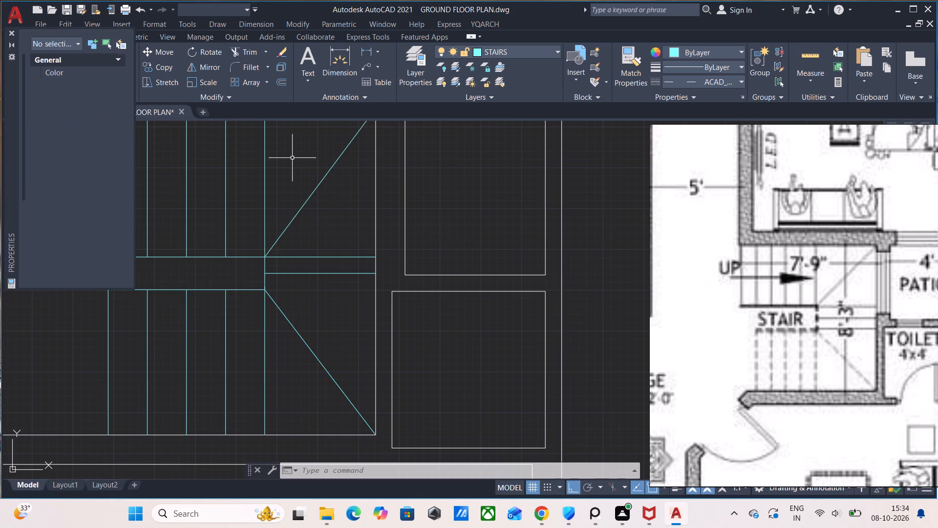
Reselect the lower flight's tread lines, top edge line and landing diagonal, and reapply the ACAD_ISO03W100 linetype.
{"action": "scroll", "coordinate": [297, 318], "scroll_direction": "up", "scroll_amount": 1}
{"action": "scroll", "coordinate": [297, 318], "scroll_direction": "down", "scroll_amount": 1}
{"action": "middle_click_drag", "start_coordinate": [305, 331], "coordinate": [400, 338]}
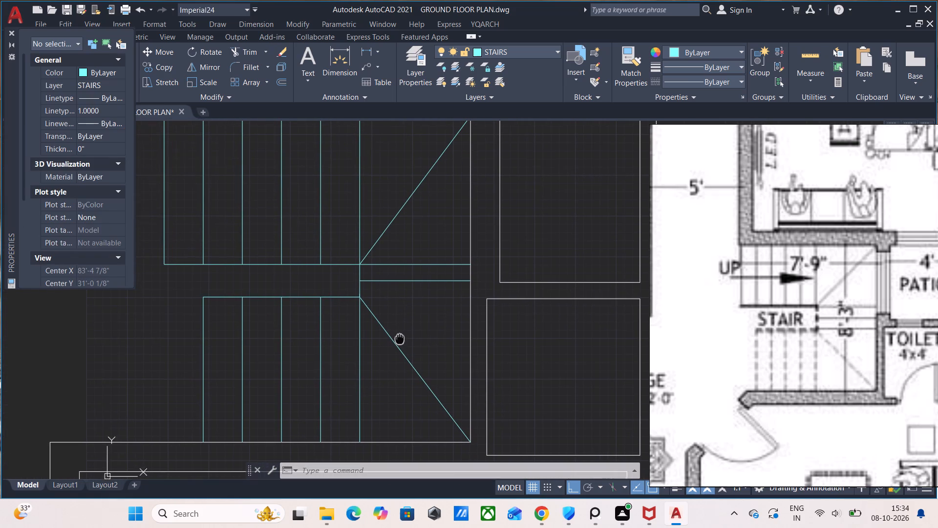
{"action": "middle_click_drag", "start_coordinate": [400, 338], "coordinate": [400, 339]}
{"action": "left_click_drag", "start_coordinate": [446, 346], "coordinate": [439, 337]}
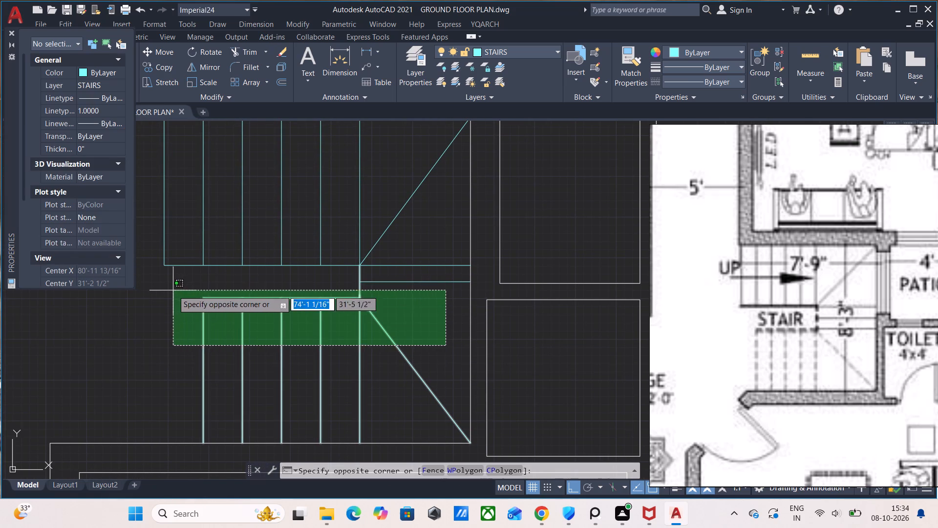
{"action": "left_click", "coordinate": [173, 290]}
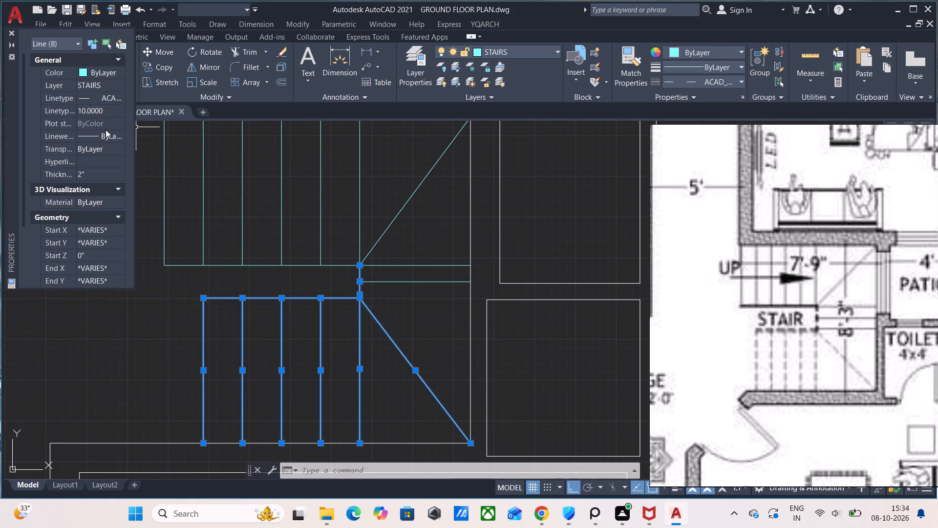
{"action": "scroll", "coordinate": [96, 116], "scroll_direction": "up", "scroll_amount": 2}
{"action": "left_click", "coordinate": [117, 134]}
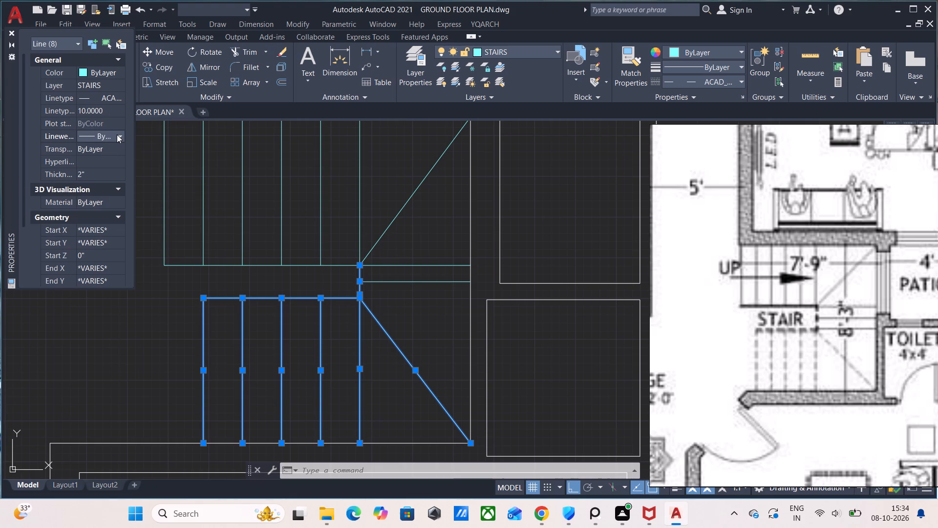
{"action": "left_click", "coordinate": [117, 134]}
{"action": "scroll", "coordinate": [103, 204], "scroll_direction": "down", "scroll_amount": 3}
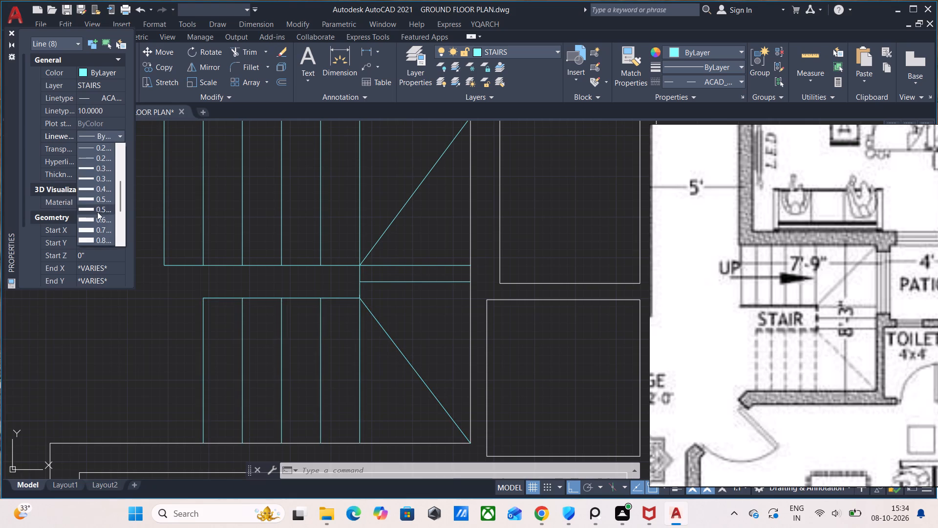
{"action": "scroll", "coordinate": [97, 187], "scroll_direction": "up", "scroll_amount": 6}
{"action": "left_click", "coordinate": [124, 100]}
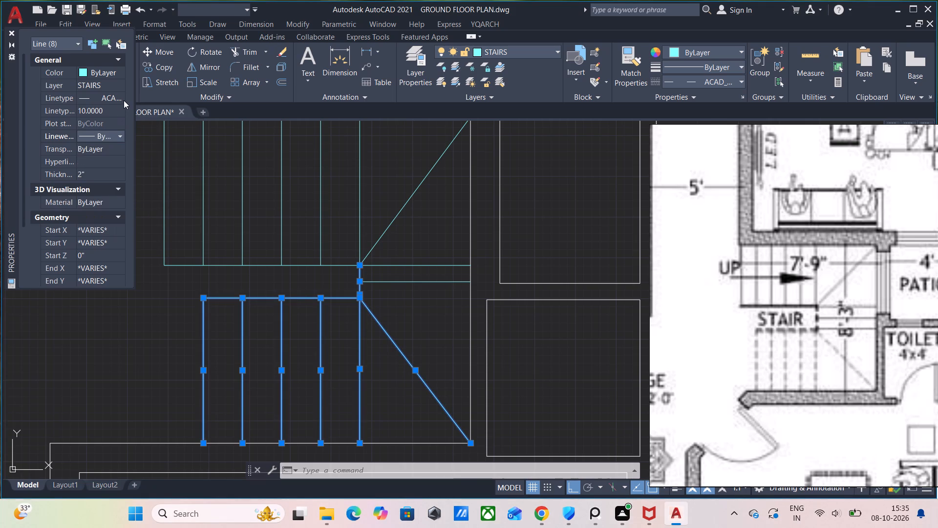
{"action": "left_click", "coordinate": [117, 94]}
{"action": "left_click", "coordinate": [109, 97]}
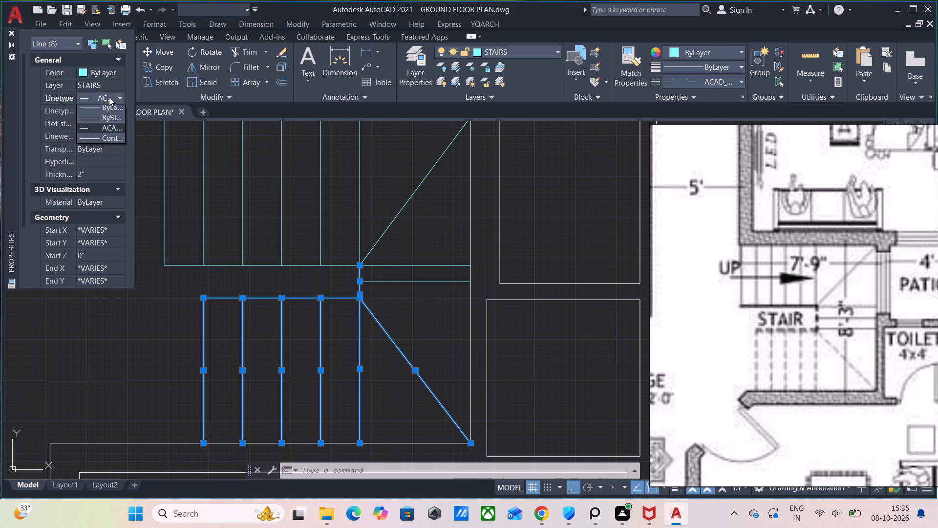
{"action": "left_click", "coordinate": [100, 127]}
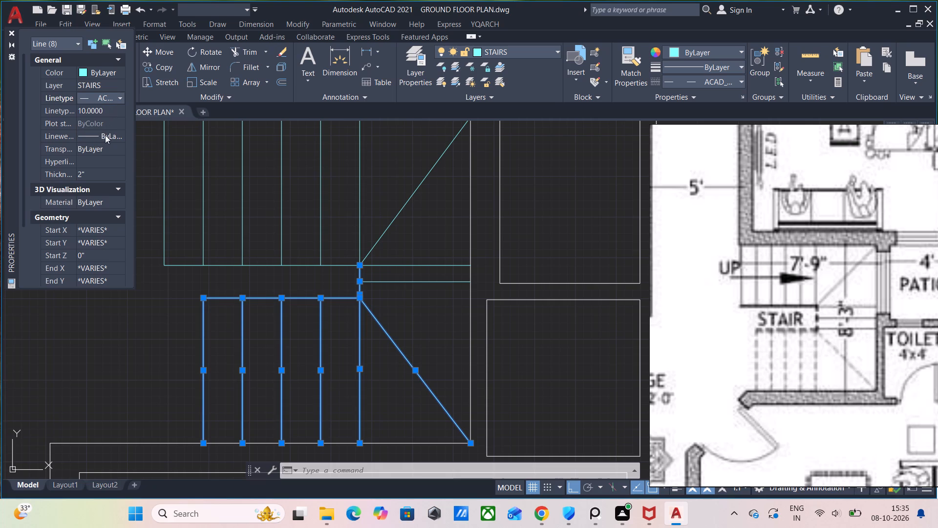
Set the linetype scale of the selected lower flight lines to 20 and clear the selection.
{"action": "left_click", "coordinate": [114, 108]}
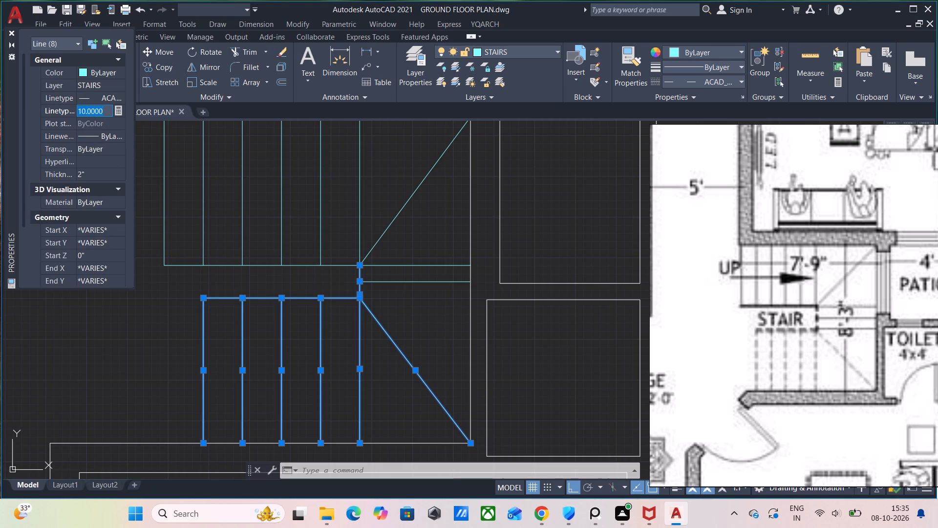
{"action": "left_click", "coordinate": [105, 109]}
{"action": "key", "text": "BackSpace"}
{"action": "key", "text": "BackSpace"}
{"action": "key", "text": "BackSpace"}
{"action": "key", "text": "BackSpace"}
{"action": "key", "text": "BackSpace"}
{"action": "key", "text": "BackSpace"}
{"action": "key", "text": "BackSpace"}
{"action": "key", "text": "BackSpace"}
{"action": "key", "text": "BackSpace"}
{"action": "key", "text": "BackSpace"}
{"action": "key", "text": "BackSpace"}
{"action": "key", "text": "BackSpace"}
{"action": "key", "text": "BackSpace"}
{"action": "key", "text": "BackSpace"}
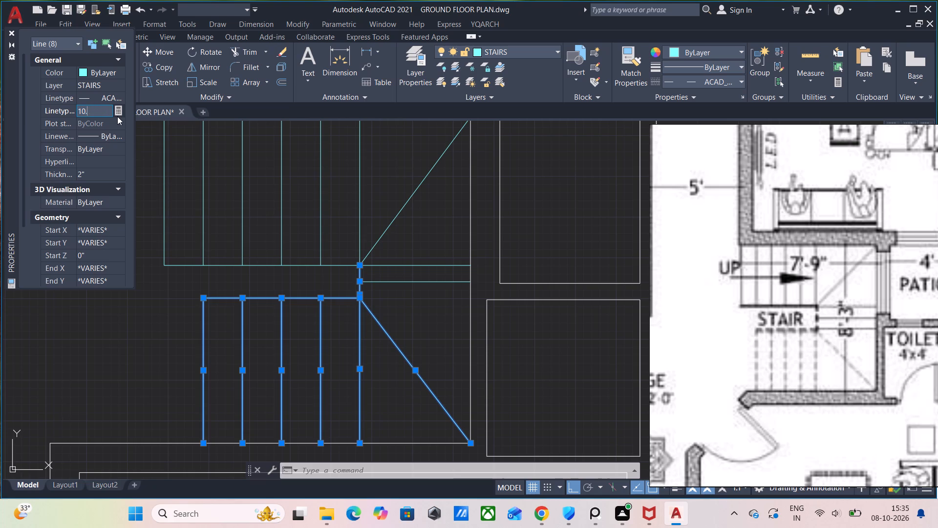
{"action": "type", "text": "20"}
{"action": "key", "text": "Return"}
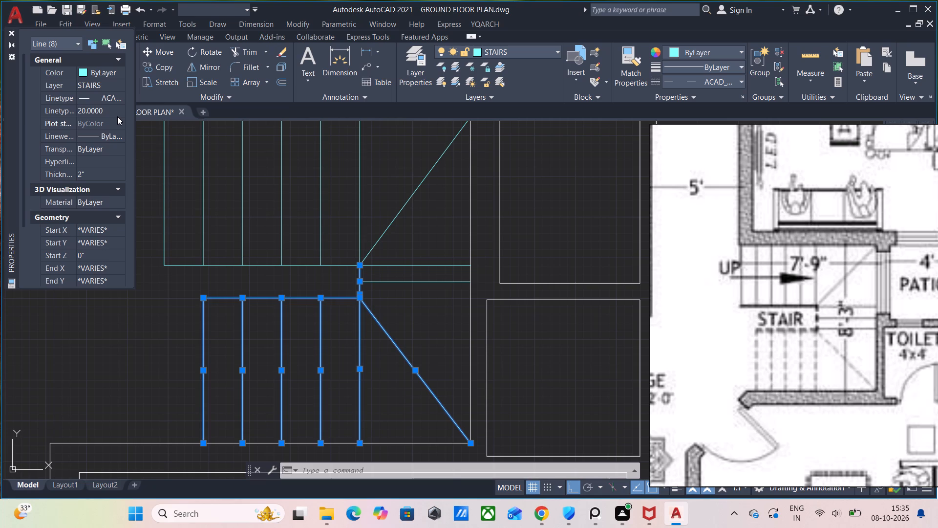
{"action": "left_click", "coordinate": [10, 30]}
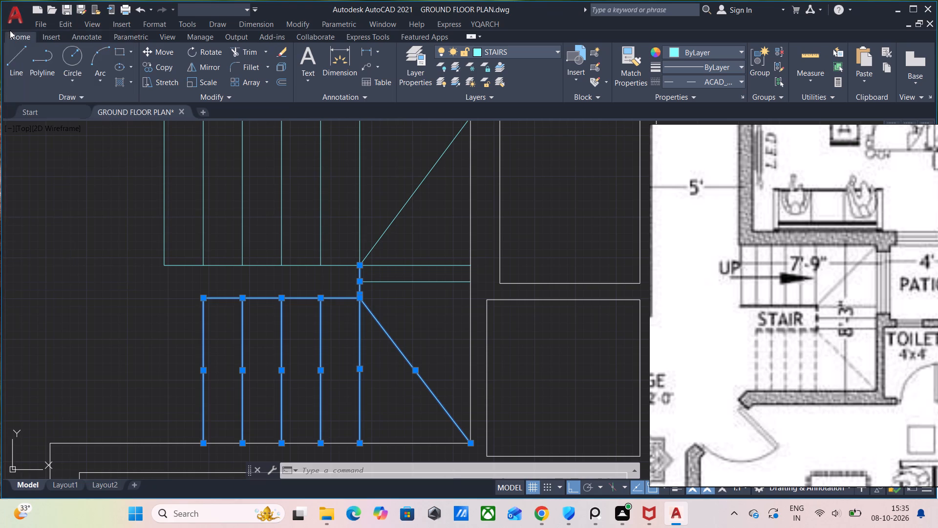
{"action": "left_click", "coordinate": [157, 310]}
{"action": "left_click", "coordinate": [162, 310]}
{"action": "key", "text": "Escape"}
Choose ACAD_ISO03W100 as the current linetype with nothing selected.
{"action": "left_click", "coordinate": [731, 85]}
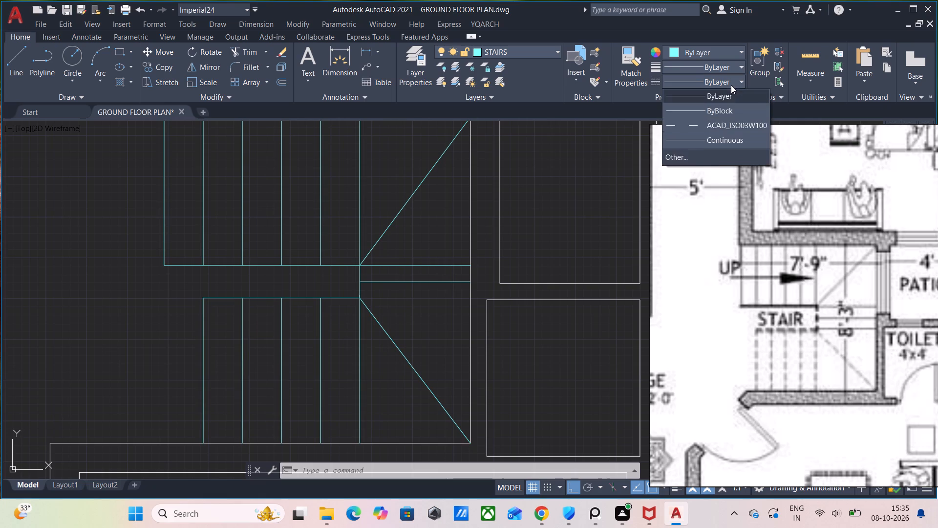
{"action": "left_click", "coordinate": [702, 126]}
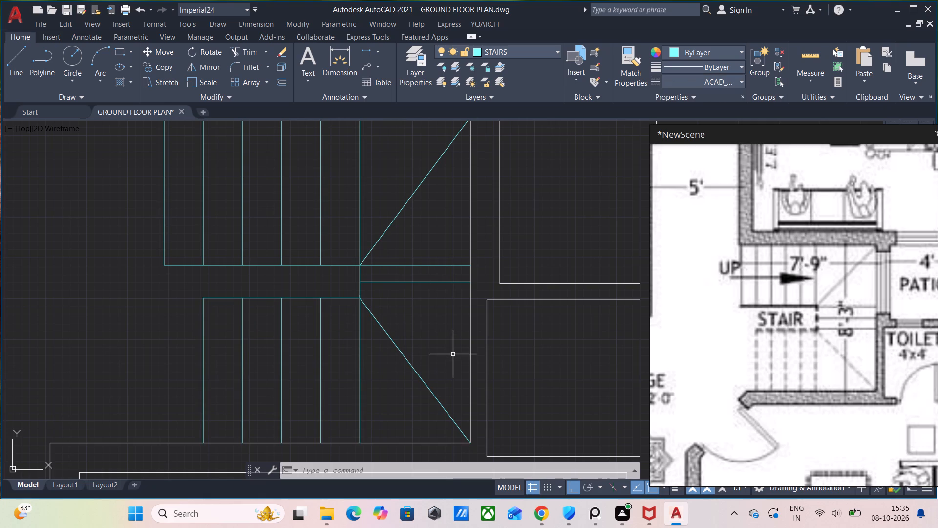
Select the lower flight's tread lines, top edge line and landing diagonal, and reapply the ACAD_ISO03W100 linetype.
{"action": "left_click_drag", "start_coordinate": [435, 360], "coordinate": [430, 355]}
{"action": "left_click", "coordinate": [188, 294]}
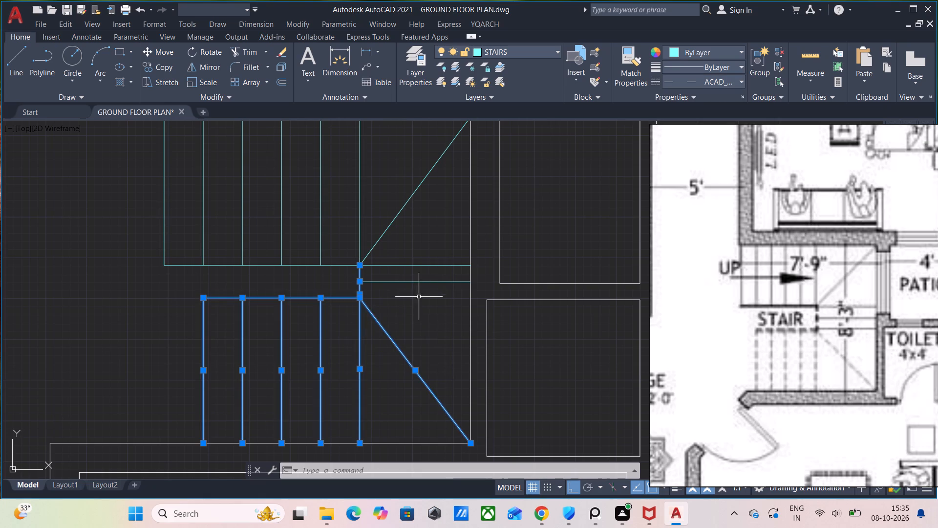
{"action": "left_click", "coordinate": [726, 82]}
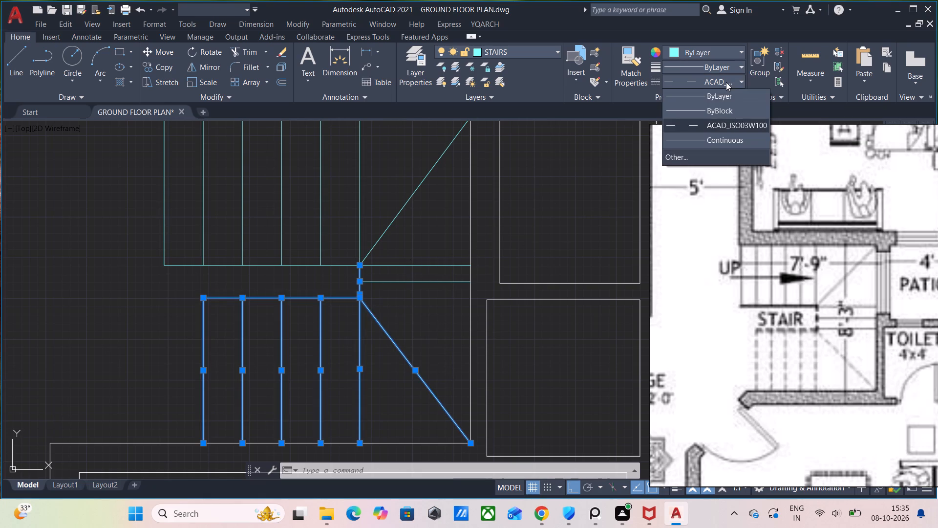
{"action": "left_click", "coordinate": [690, 127]}
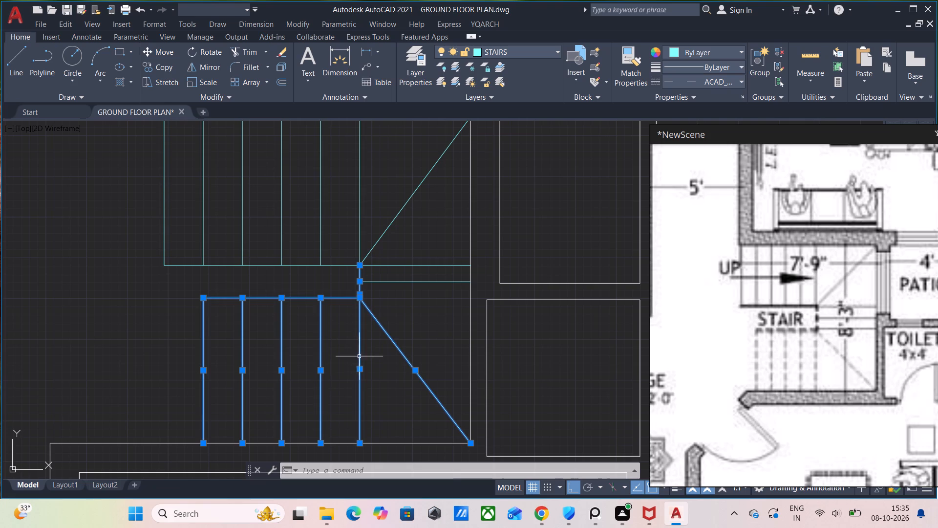
Set the linetype scale of the selected lower flight lines to 18 and clear the selection.
{"action": "key", "text": "p"}
{"action": "key", "text": "r"}
{"action": "key", "text": "Return"}
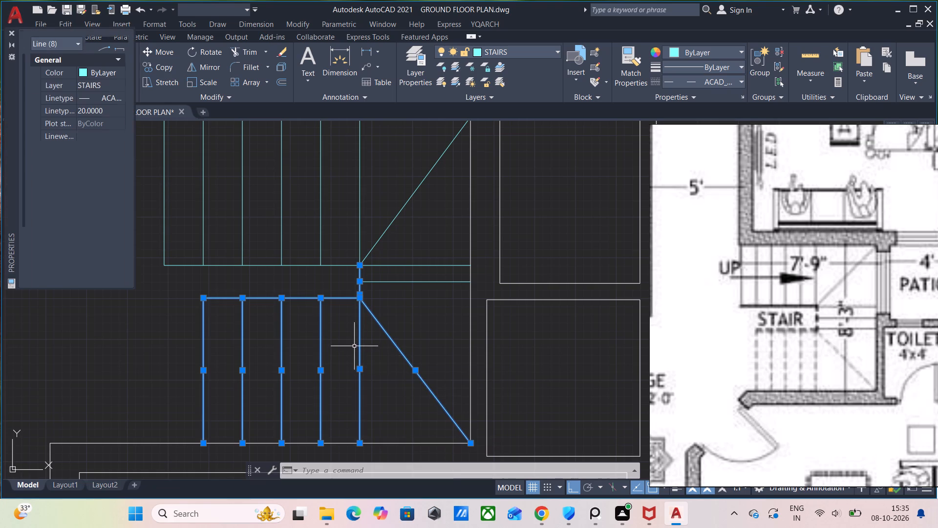
{"action": "left_click", "coordinate": [113, 96]}
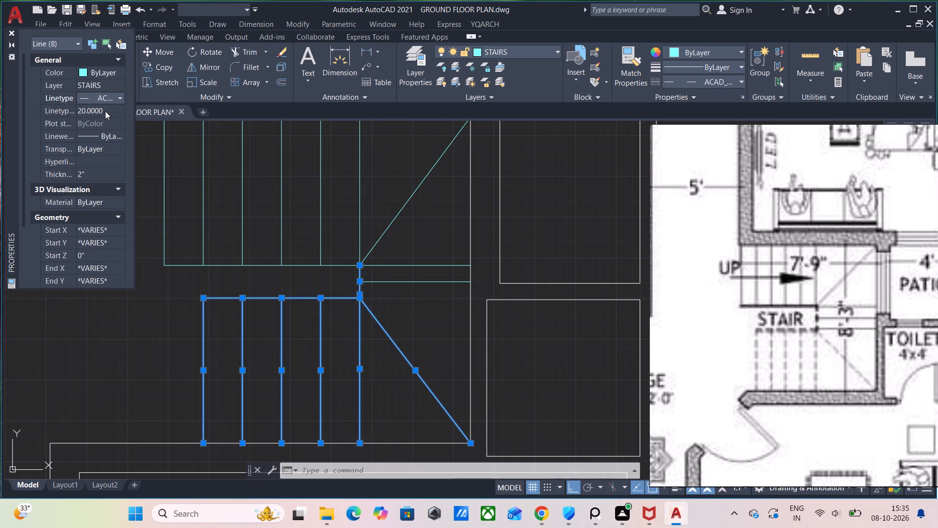
{"action": "left_click", "coordinate": [106, 108]}
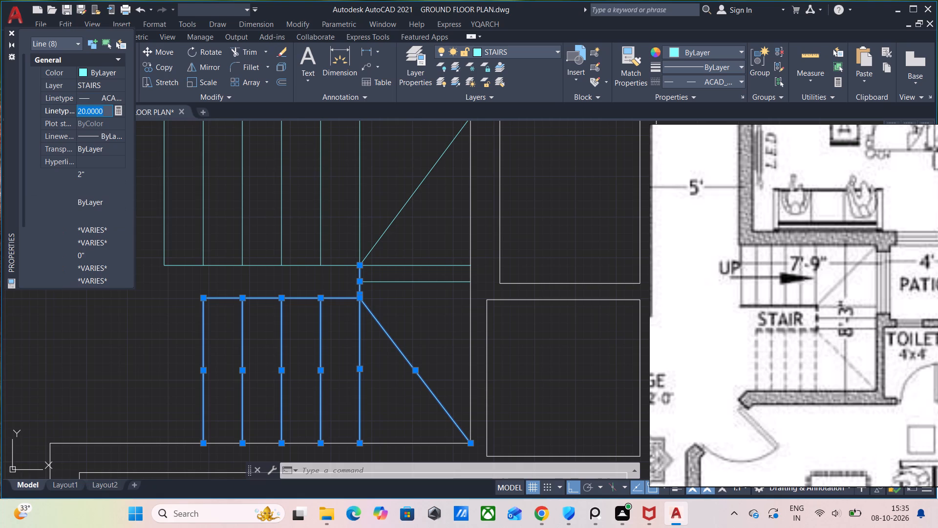
{"action": "key", "text": "BackSpace"}
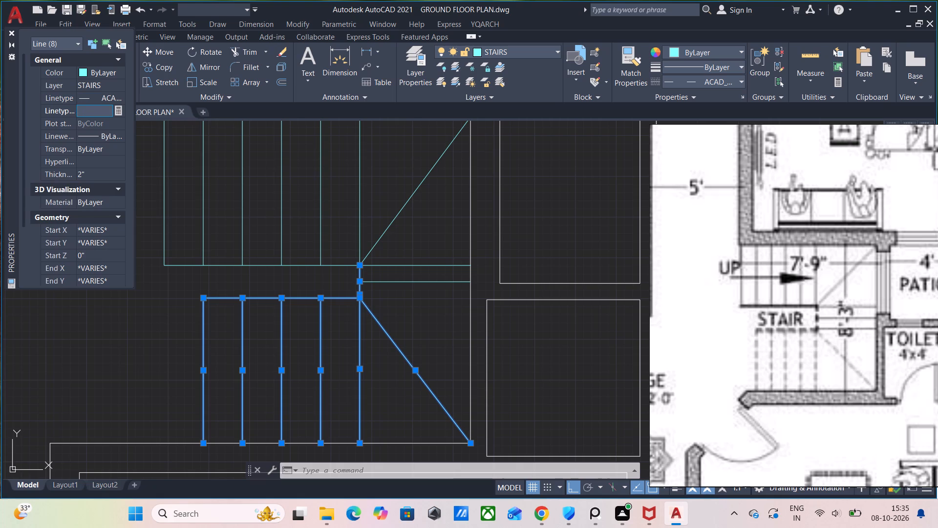
{"action": "type", "text": "18"}
{"action": "key", "text": "Return"}
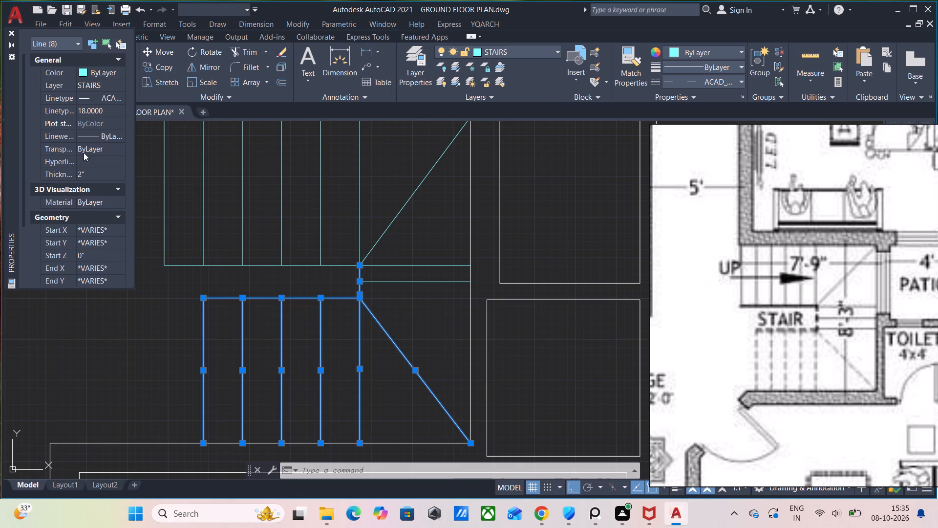
{"action": "left_click", "coordinate": [144, 338]}
{"action": "left_click", "coordinate": [152, 353]}
{"action": "scroll", "coordinate": [258, 359], "scroll_direction": "up", "scroll_amount": 2}
{"action": "scroll", "coordinate": [340, 344], "scroll_direction": "up", "scroll_amount": 2}
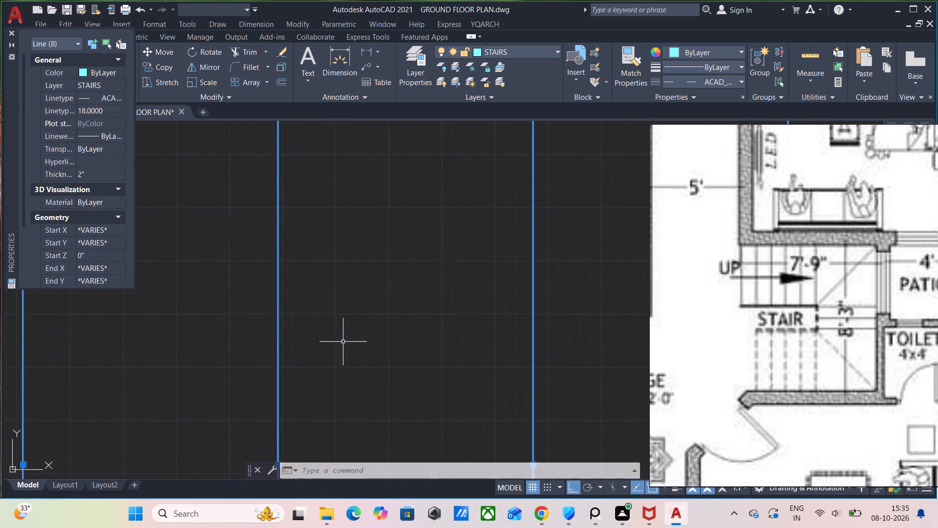
{"action": "middle_click_drag", "start_coordinate": [226, 379], "coordinate": [377, 398]}
{"action": "key", "text": "Escape"}
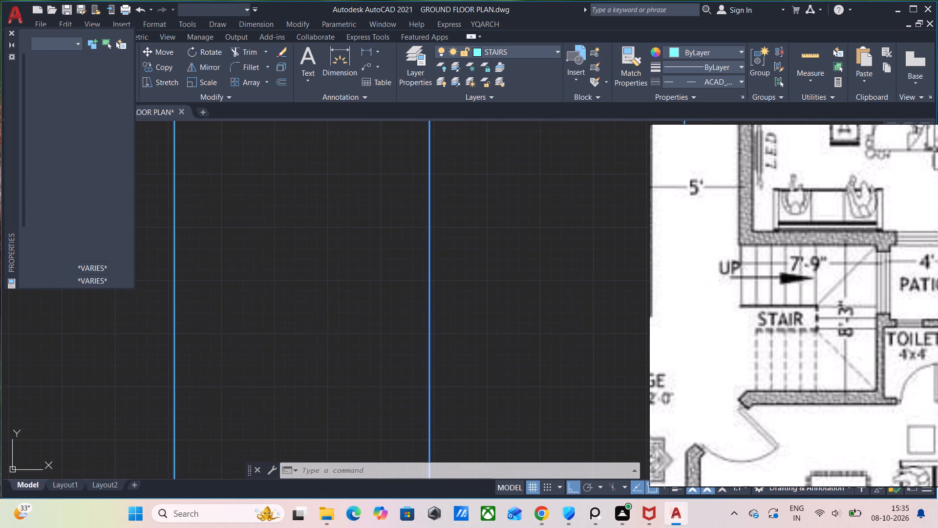
Select a single tread line of the lower flight and check its linetype and linetype scale properties.
{"action": "scroll", "coordinate": [405, 364], "scroll_direction": "up", "scroll_amount": 3}
{"action": "scroll", "coordinate": [511, 337], "scroll_direction": "up", "scroll_amount": 4}
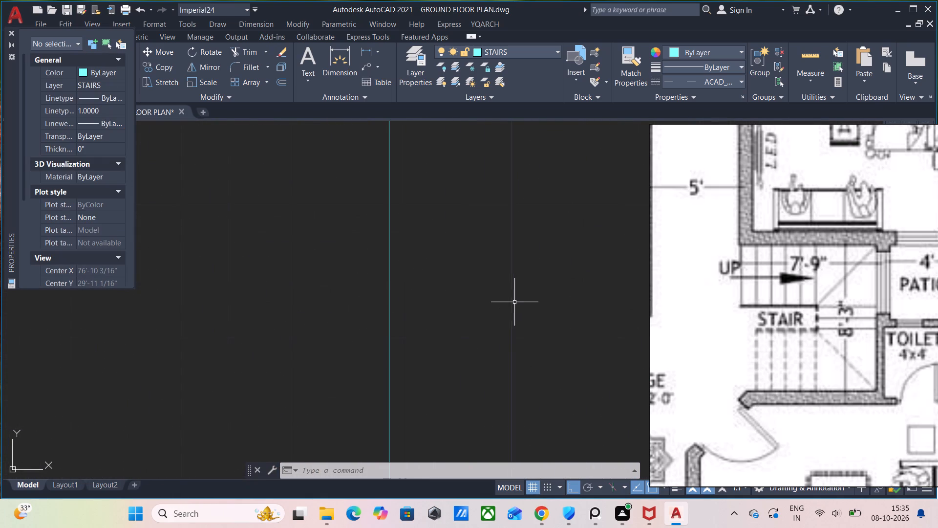
{"action": "left_click_drag", "start_coordinate": [480, 387], "coordinate": [470, 368]}
{"action": "left_click", "coordinate": [322, 234]}
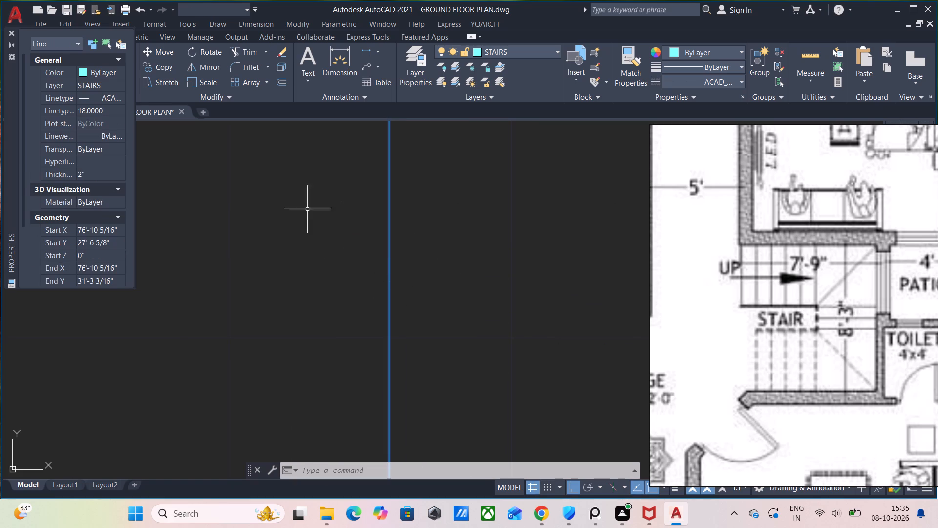
{"action": "left_click", "coordinate": [103, 100]}
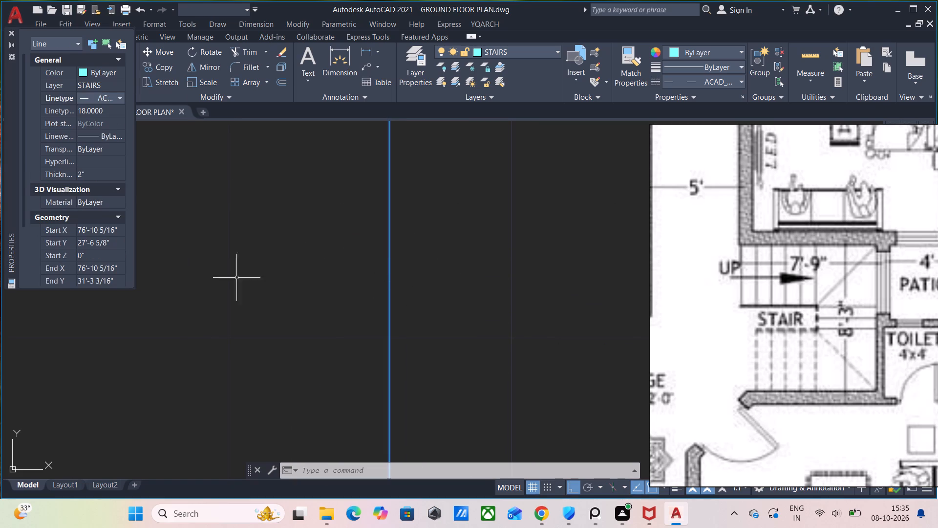
{"action": "right_click", "coordinate": [87, 110]}
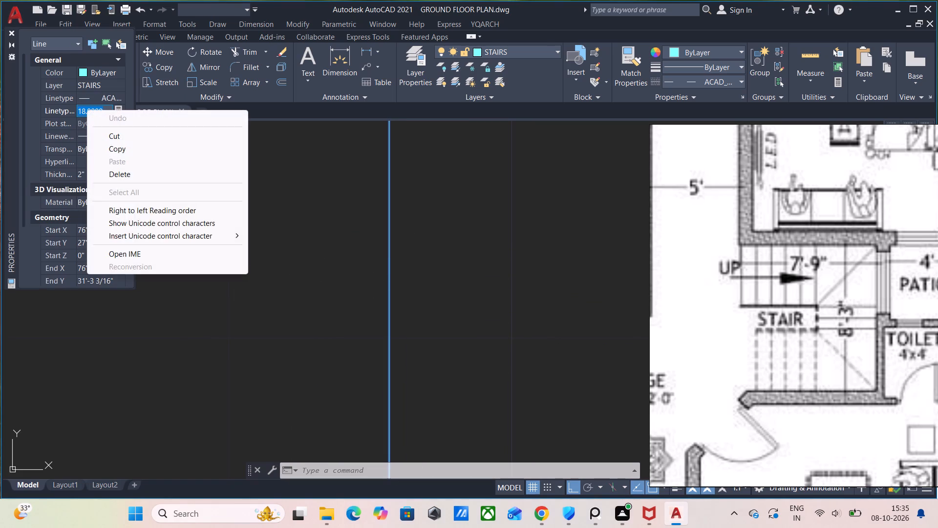
{"action": "left_click", "coordinate": [83, 110]}
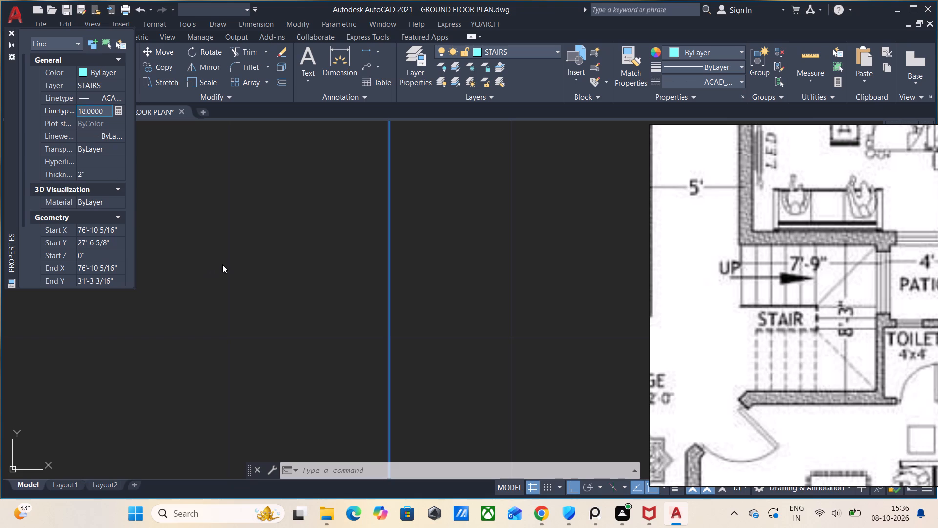
Open the layer properties to review the layers' linetypes, and close them again.
{"action": "type", "text": "LA"}
{"action": "key", "text": "Return"}
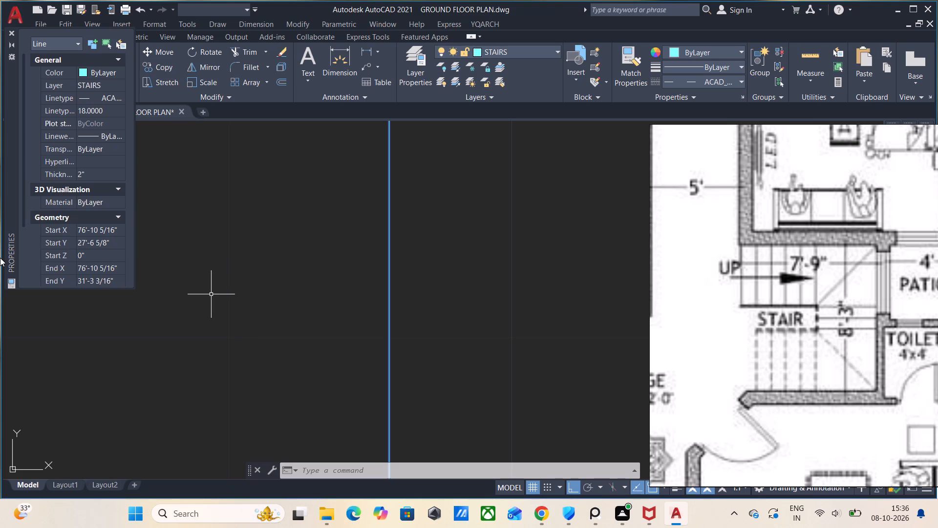
{"action": "type", "text": "LA"}
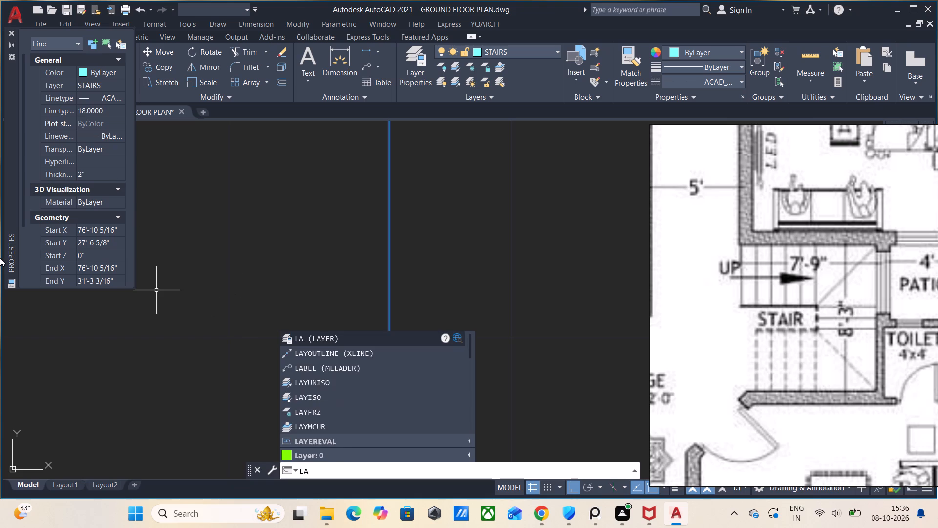
{"action": "key", "text": "Return"}
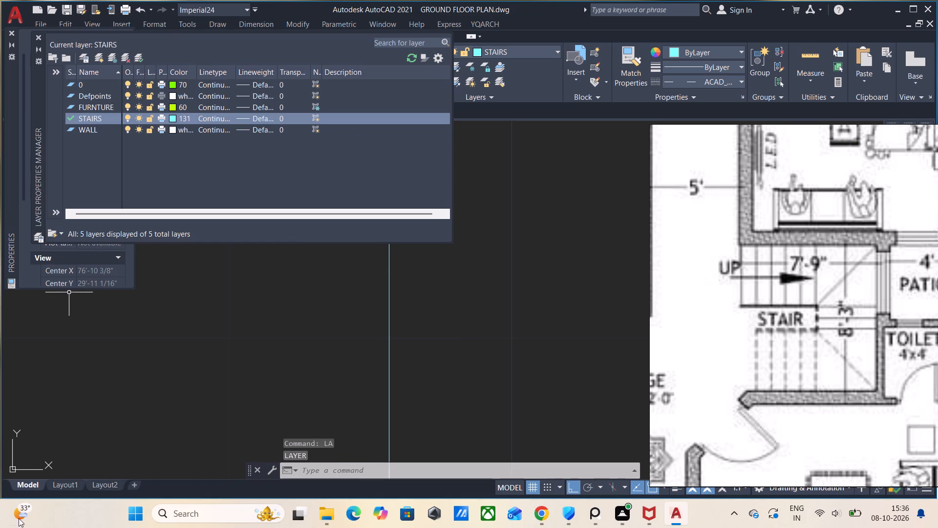
{"action": "key", "text": "Escape"}
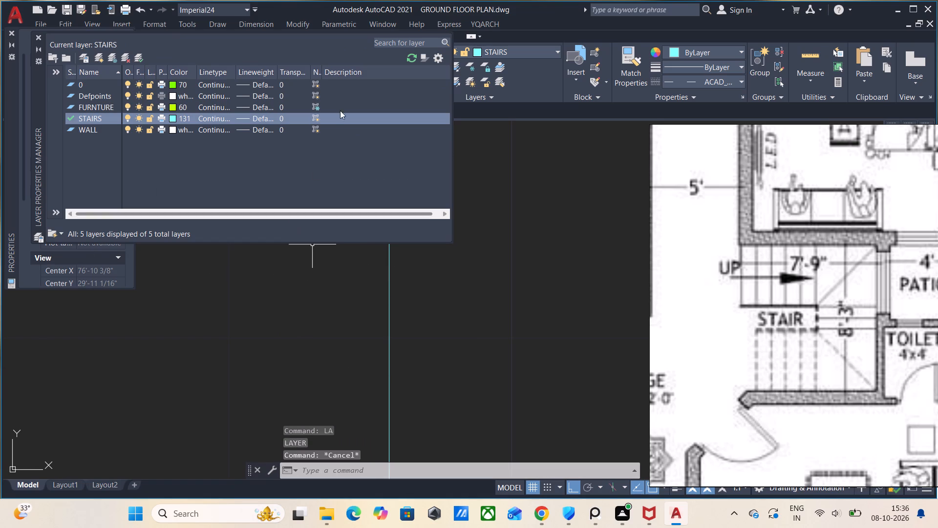
{"action": "left_click", "coordinate": [38, 35]}
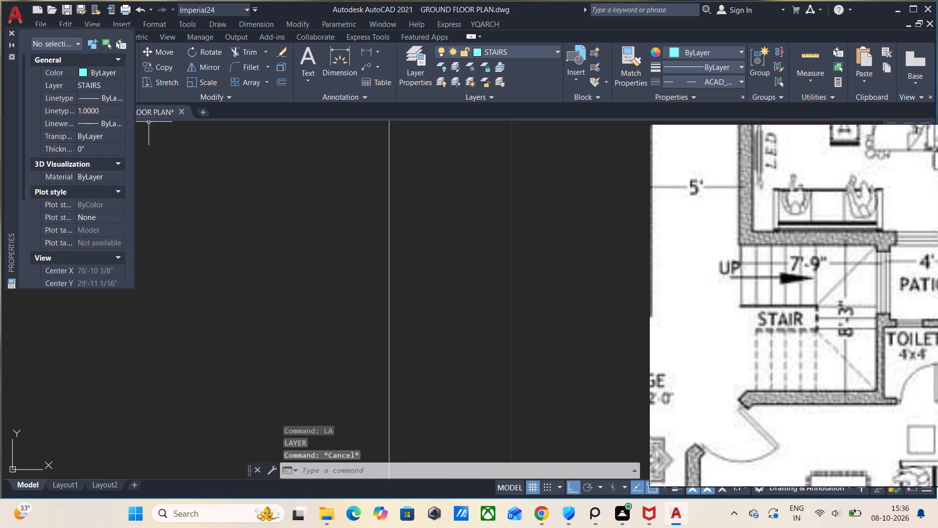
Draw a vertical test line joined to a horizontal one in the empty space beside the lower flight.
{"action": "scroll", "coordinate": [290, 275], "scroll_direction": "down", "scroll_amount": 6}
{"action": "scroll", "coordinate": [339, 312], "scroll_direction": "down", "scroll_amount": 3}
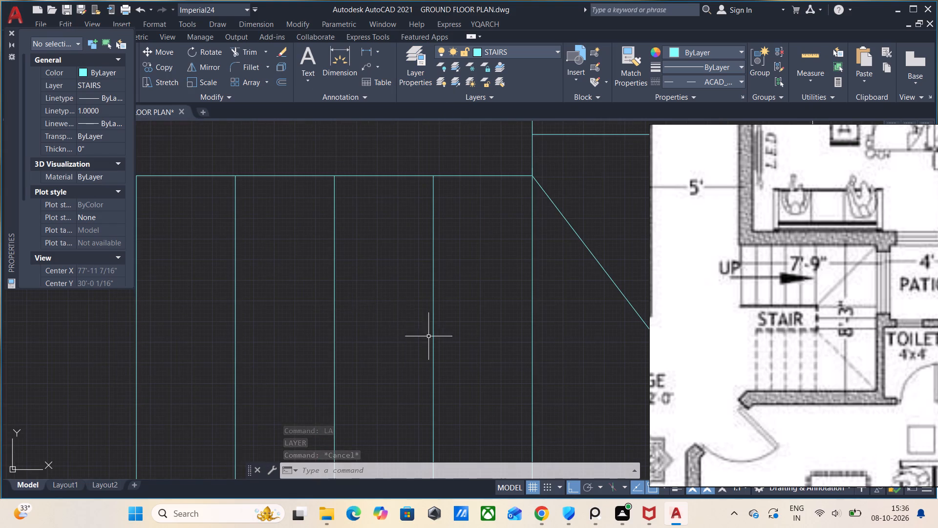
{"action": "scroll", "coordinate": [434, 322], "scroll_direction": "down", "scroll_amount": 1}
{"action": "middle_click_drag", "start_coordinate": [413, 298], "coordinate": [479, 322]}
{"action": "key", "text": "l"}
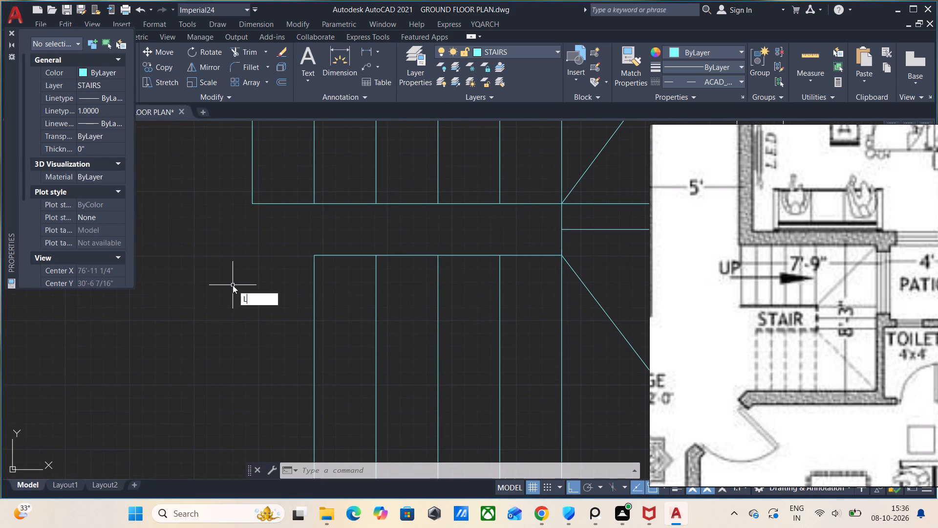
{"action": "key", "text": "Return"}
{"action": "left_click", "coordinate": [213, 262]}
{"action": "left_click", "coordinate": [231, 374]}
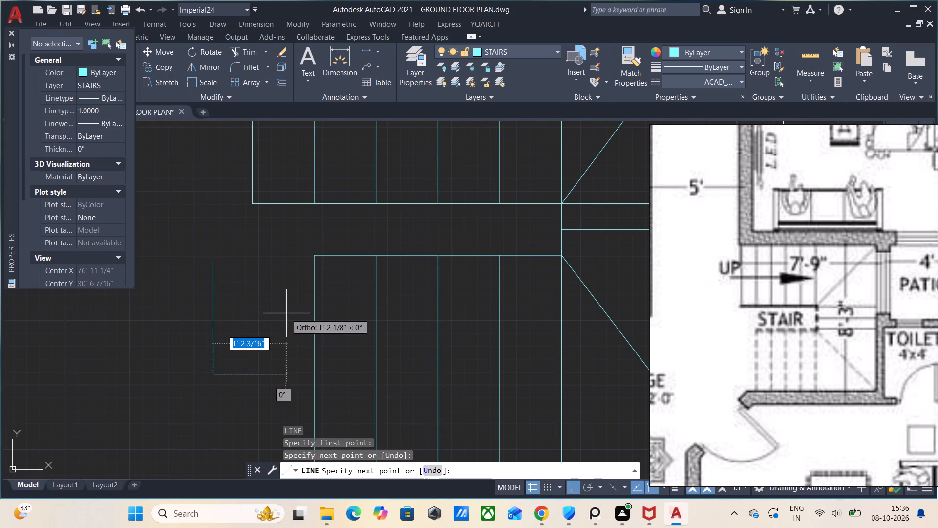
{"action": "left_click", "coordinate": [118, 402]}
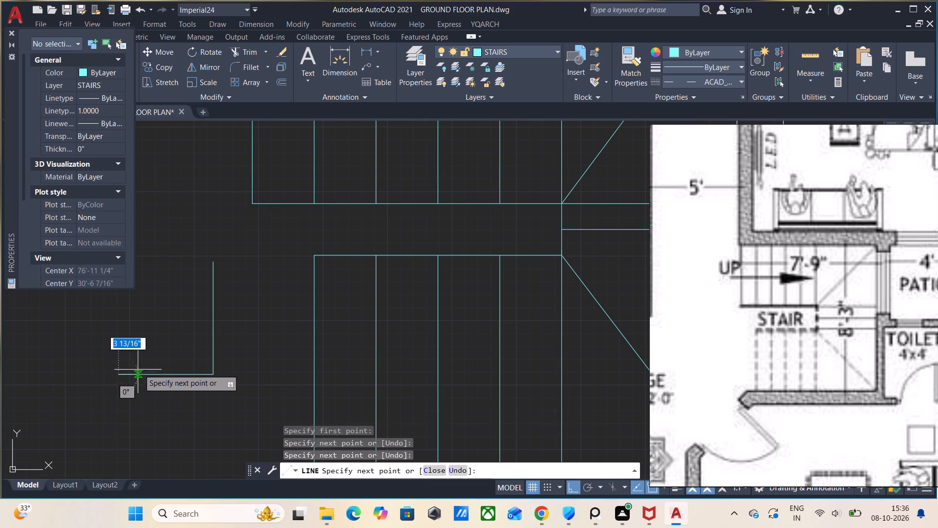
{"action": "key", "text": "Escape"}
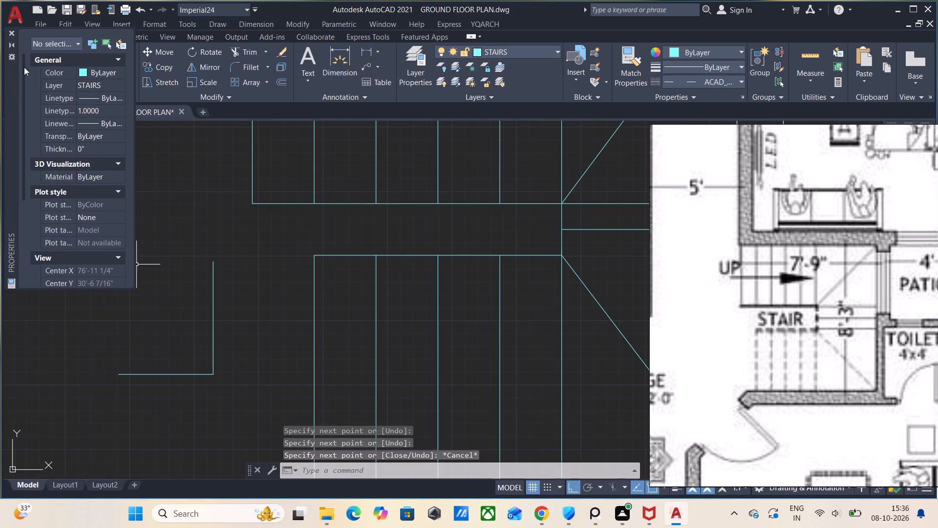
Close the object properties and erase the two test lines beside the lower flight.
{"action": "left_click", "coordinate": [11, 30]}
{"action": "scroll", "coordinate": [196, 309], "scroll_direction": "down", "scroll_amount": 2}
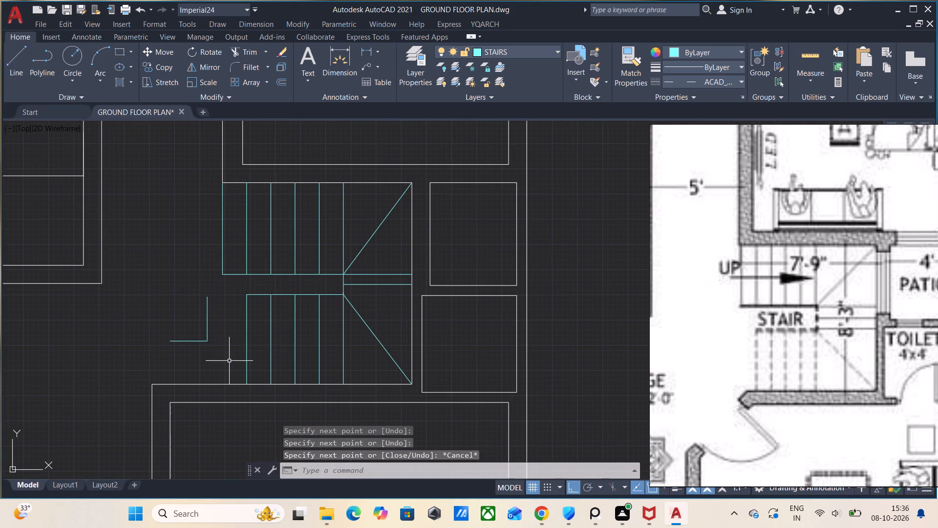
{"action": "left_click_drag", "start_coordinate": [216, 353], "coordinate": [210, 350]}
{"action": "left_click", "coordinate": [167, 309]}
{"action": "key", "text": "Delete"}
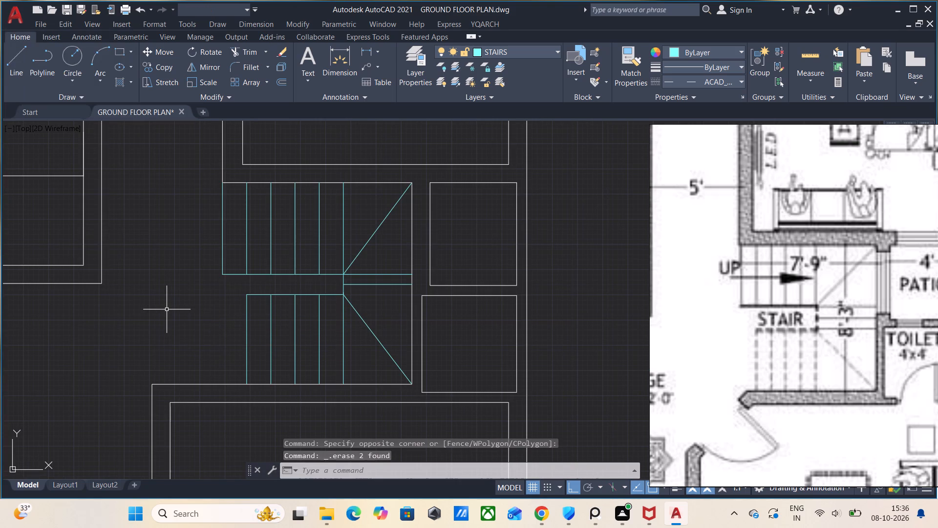
Apply the ACAD_ISO03W100 linetype to all lines of the staircase's lower flight.
{"action": "left_click_drag", "start_coordinate": [395, 333], "coordinate": [375, 326]}
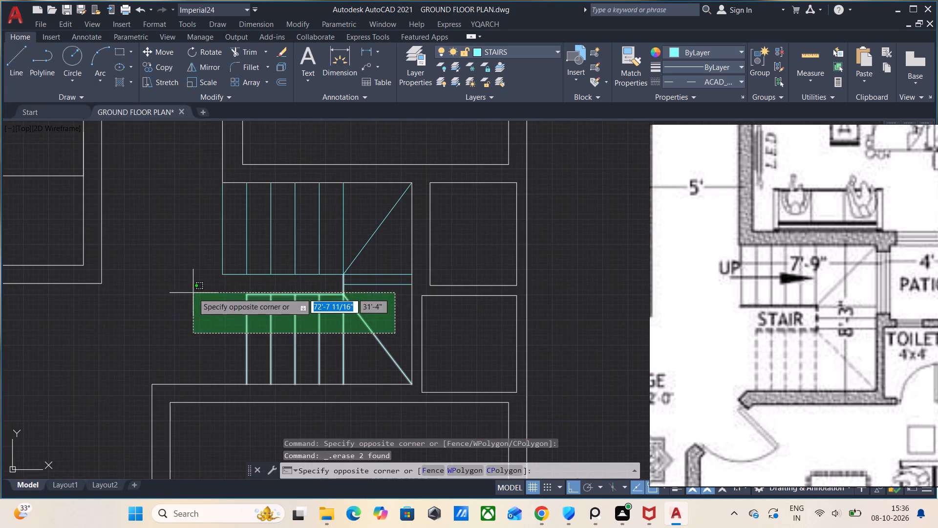
{"action": "left_click", "coordinate": [192, 292]}
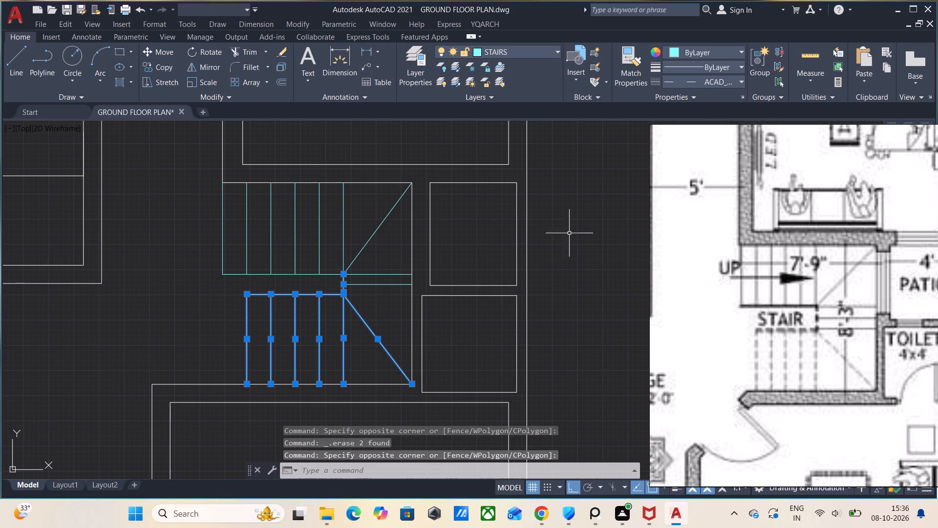
{"action": "left_click", "coordinate": [739, 82]}
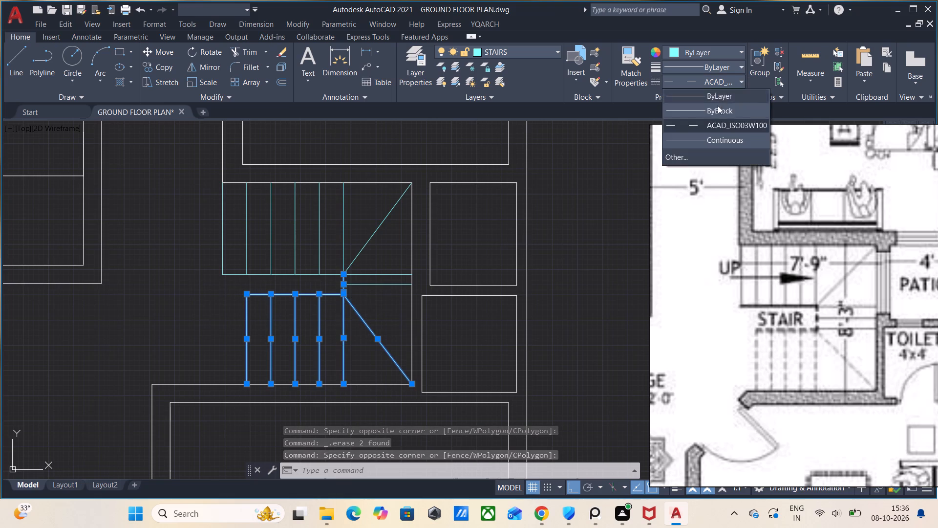
{"action": "left_click", "coordinate": [705, 124]}
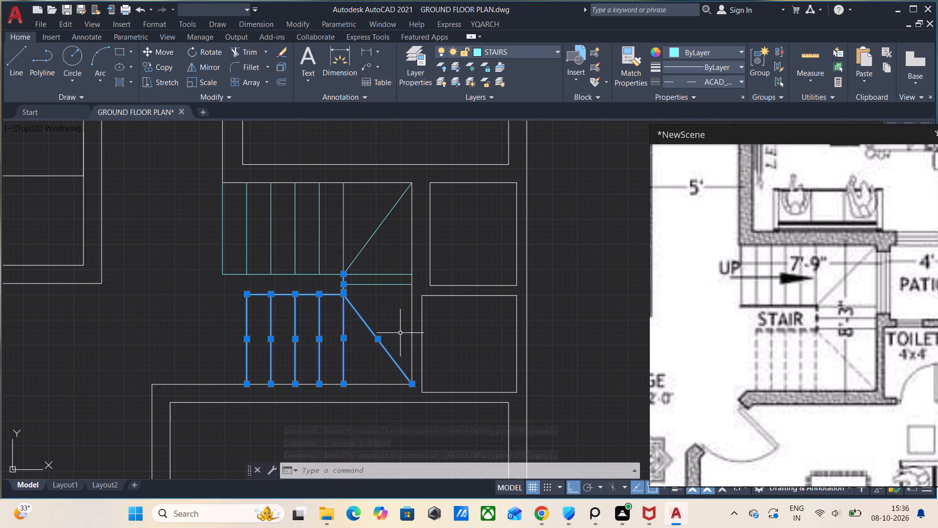
Join the selected lines of the lower flight.
{"action": "key", "text": "j"}
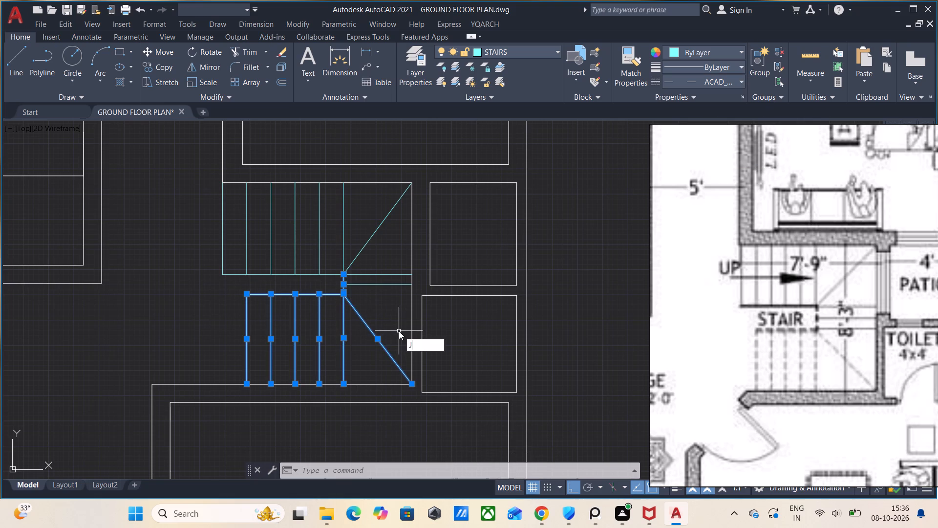
{"action": "key", "text": "Return"}
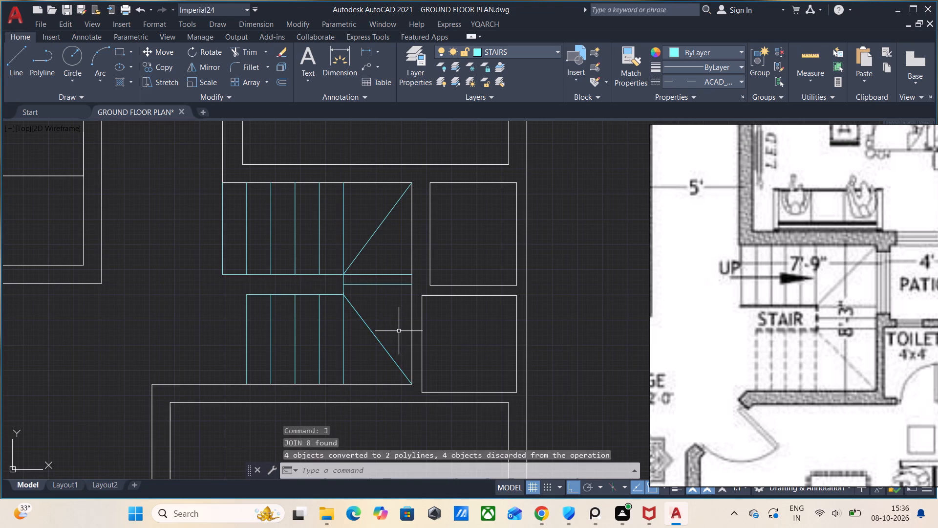
Reselect the lower flight and pick the ACAD_ISO03W100 linetype in the Linetype Manager.
{"action": "left_click_drag", "start_coordinate": [395, 338], "coordinate": [387, 336]}
{"action": "left_click", "coordinate": [183, 321]}
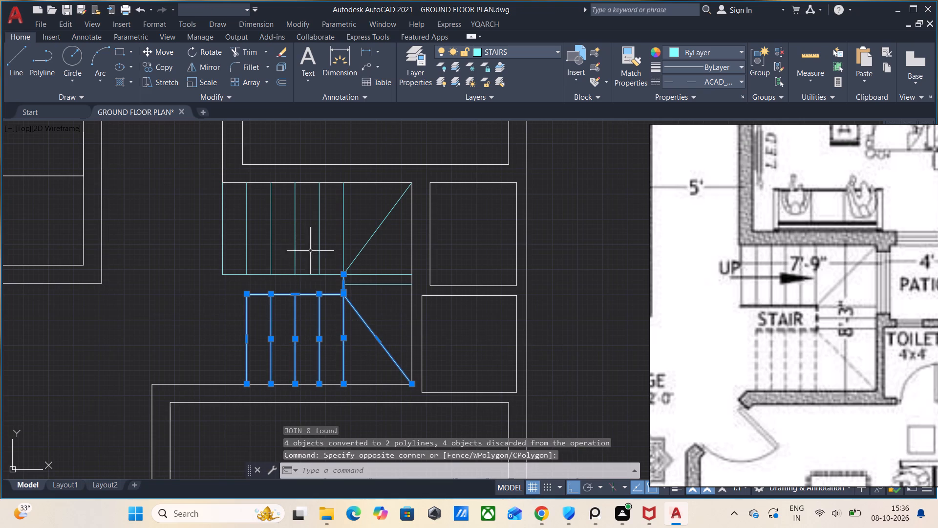
{"action": "left_click", "coordinate": [706, 83]}
{"action": "left_click", "coordinate": [698, 157]}
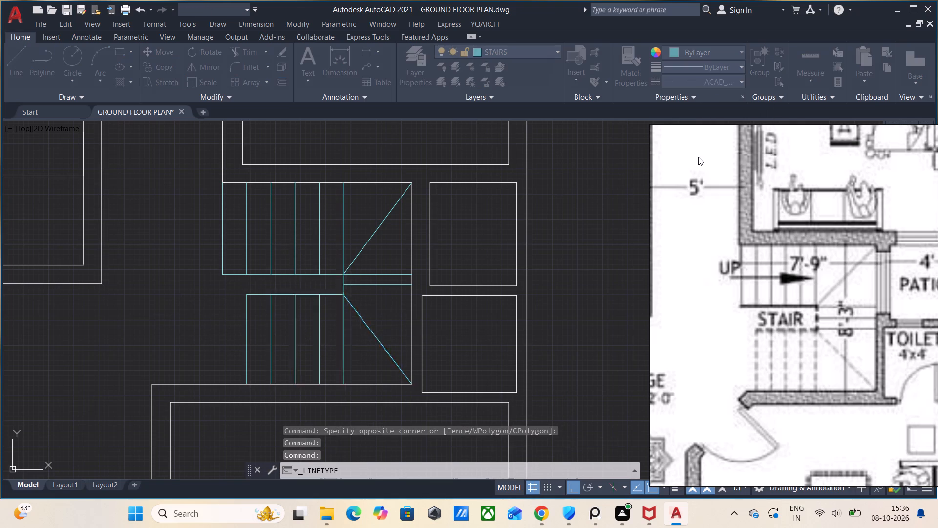
{"action": "left_click", "coordinate": [427, 238]}
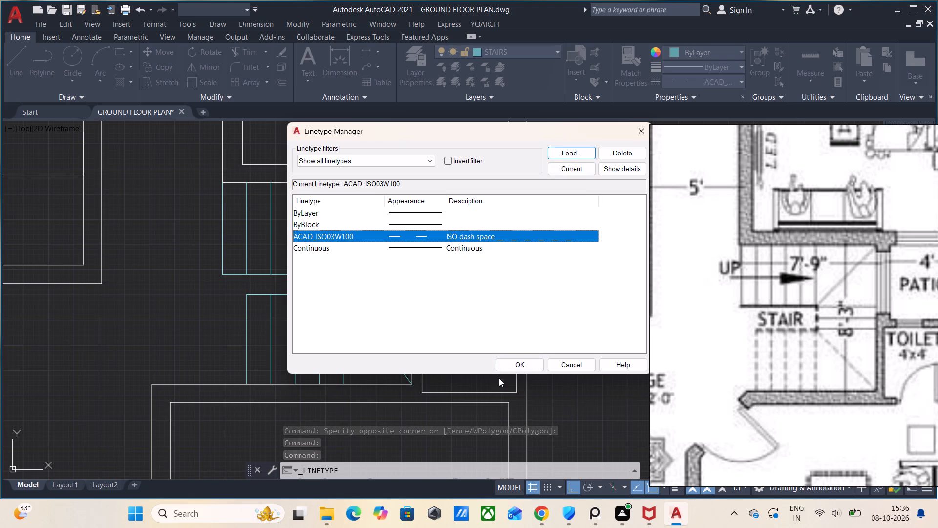
{"action": "left_click", "coordinate": [523, 363]}
Draw a long horizontal test line in the empty space outside the plan, beside the staircase.
{"action": "scroll", "coordinate": [378, 319], "scroll_direction": "up", "scroll_amount": 2}
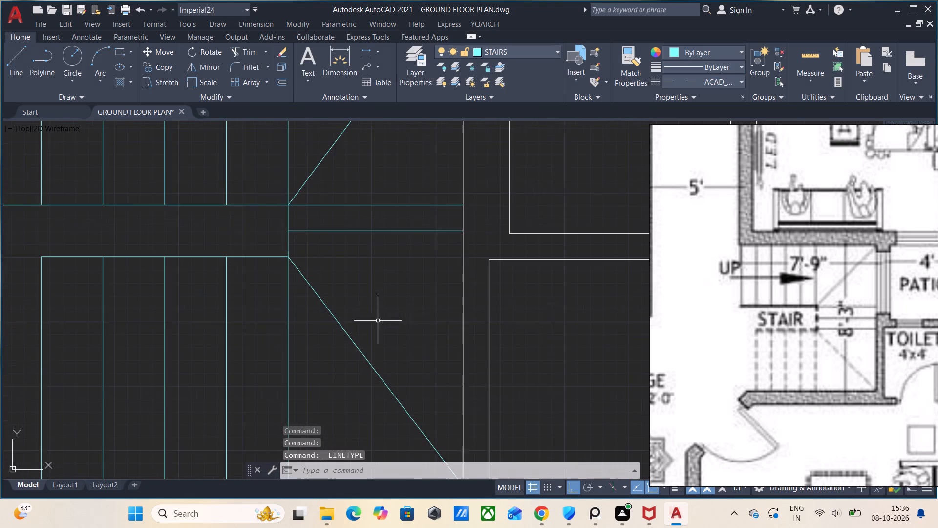
{"action": "scroll", "coordinate": [394, 350], "scroll_direction": "down", "scroll_amount": 1}
{"action": "scroll", "coordinate": [76, 338], "scroll_direction": "down", "scroll_amount": 3}
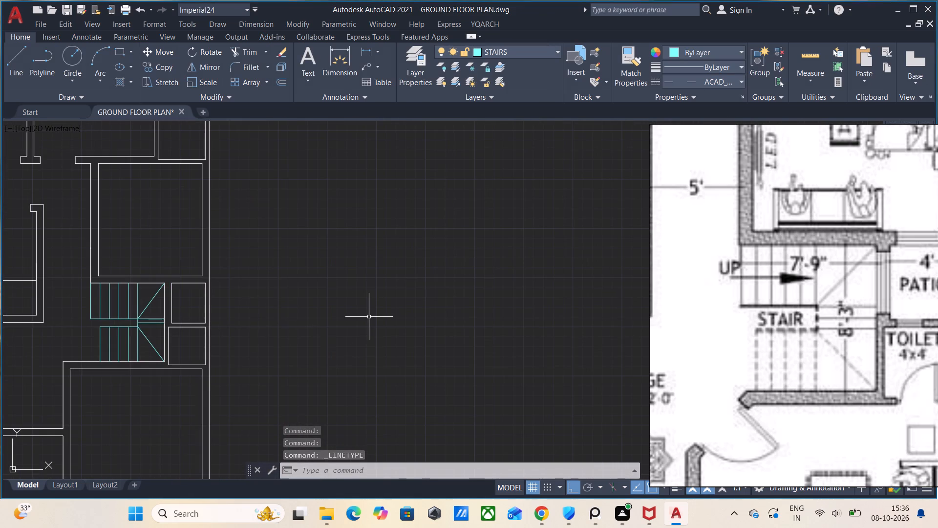
{"action": "key", "text": "l"}
{"action": "key", "text": "Return"}
{"action": "left_click", "coordinate": [299, 312]}
{"action": "left_click", "coordinate": [551, 316]}
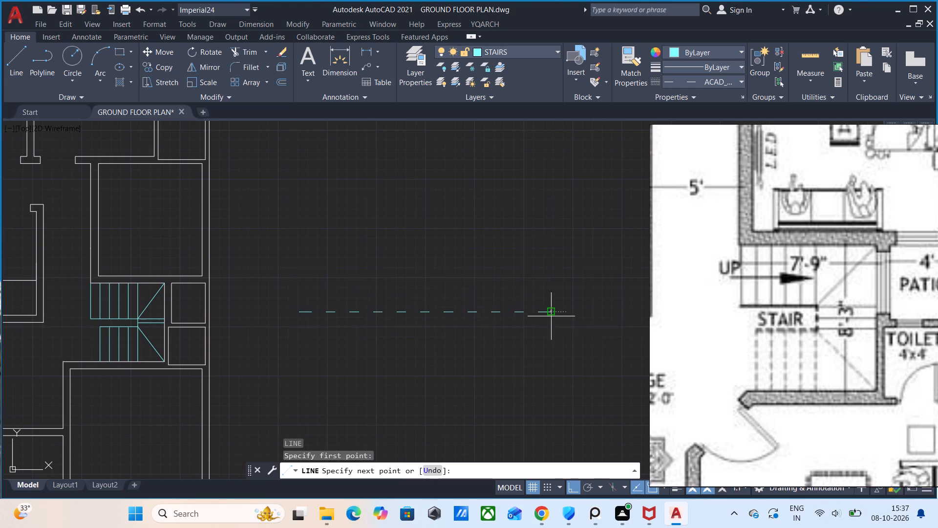
{"action": "key", "text": "Escape"}
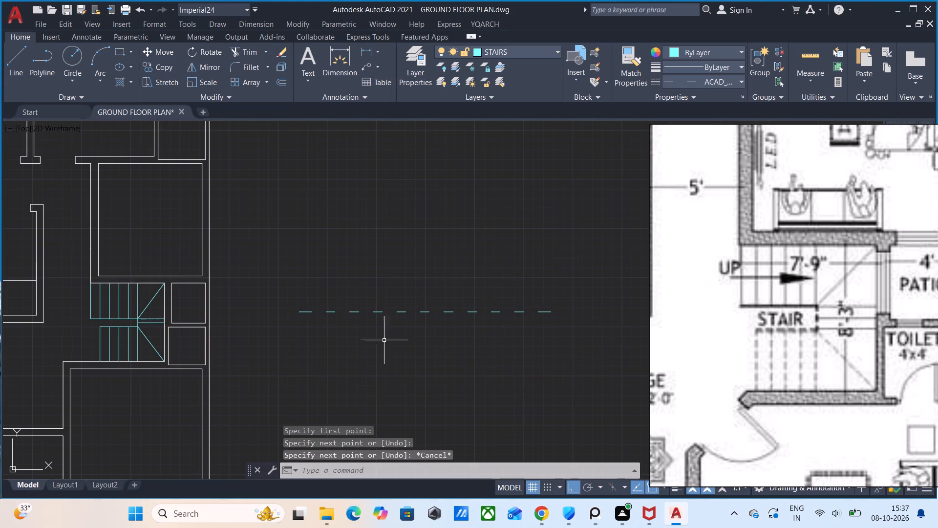
Select the lower flight's lines and set their linetype scale to 1 in the object properties.
{"action": "middle_click_drag", "start_coordinate": [137, 372], "coordinate": [243, 365]}
{"action": "scroll", "coordinate": [269, 356], "scroll_direction": "up", "scroll_amount": 2}
{"action": "left_click_drag", "start_coordinate": [255, 300], "coordinate": [245, 293]}
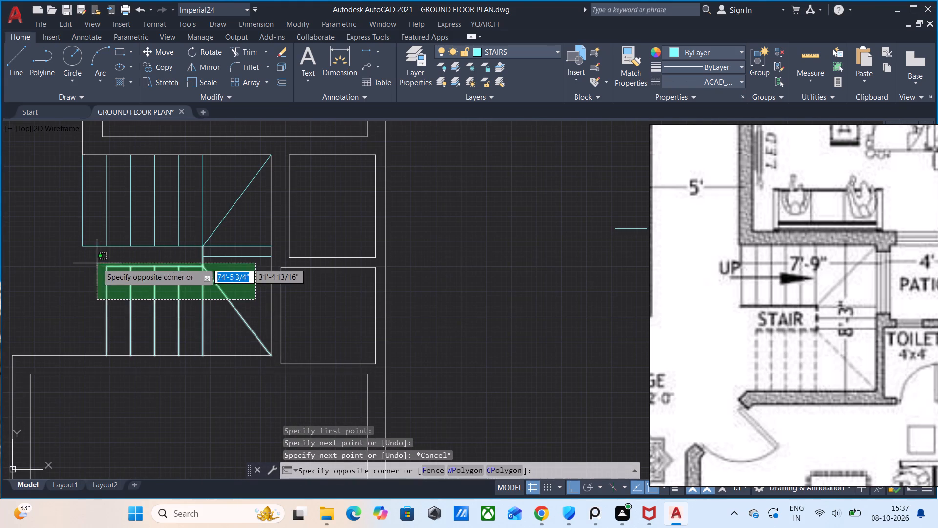
{"action": "left_click", "coordinate": [82, 263]}
{"action": "type", "text": "PR"}
{"action": "key", "text": "Return"}
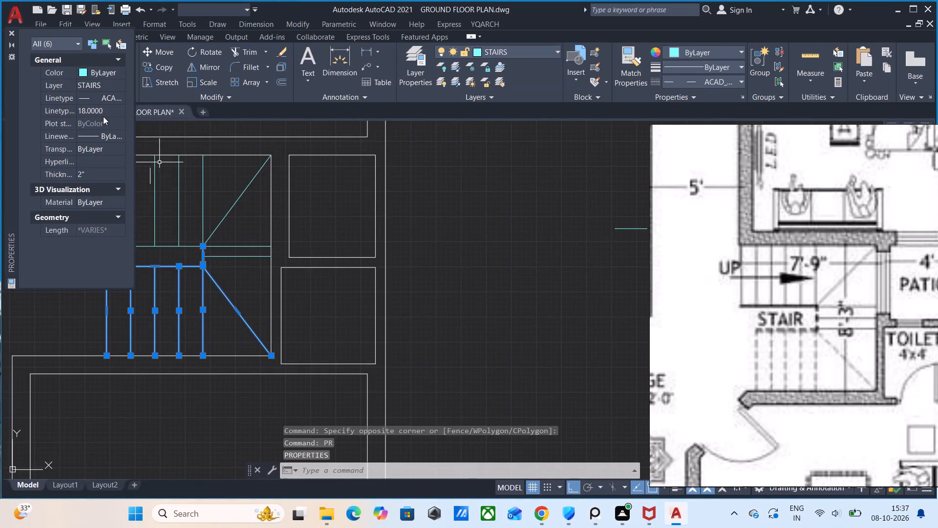
{"action": "left_click", "coordinate": [115, 97]}
{"action": "left_click", "coordinate": [113, 113]}
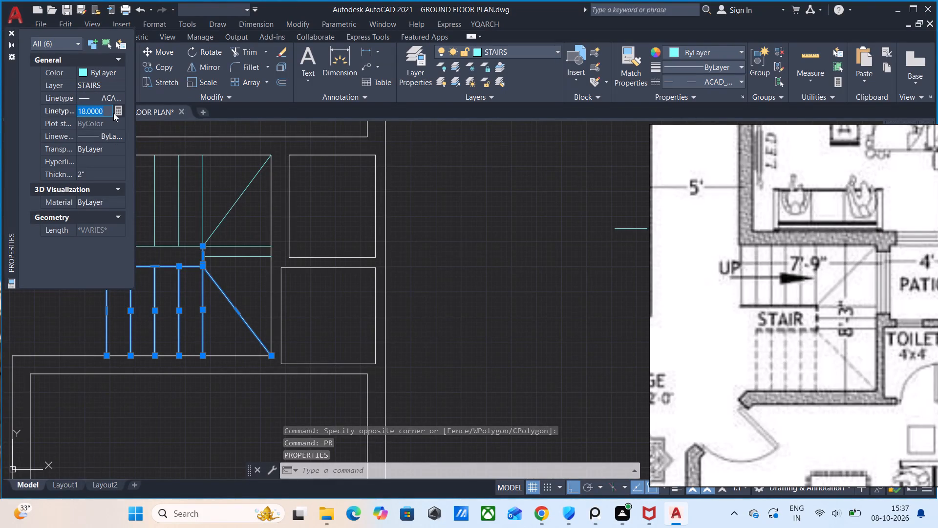
{"action": "key", "text": "BackSpace"}
{"action": "key", "text": "1"}
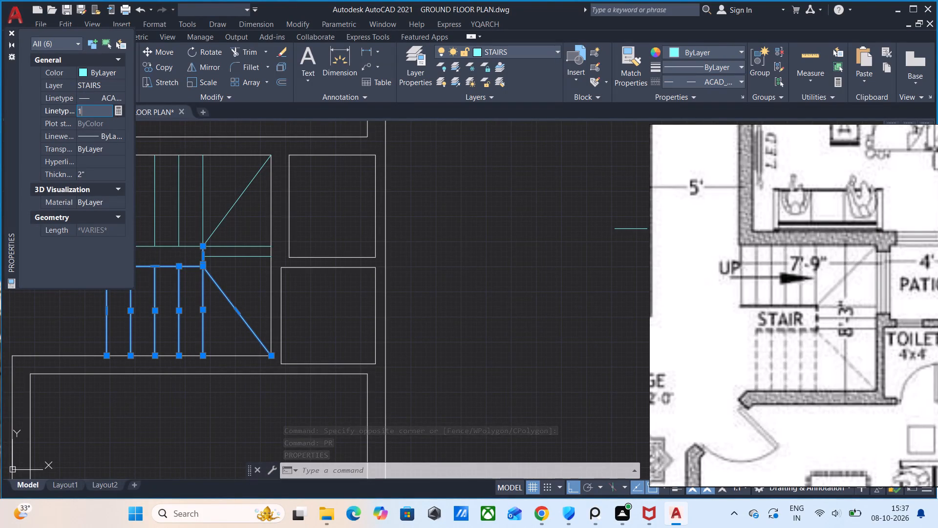
{"action": "key", "text": "Return"}
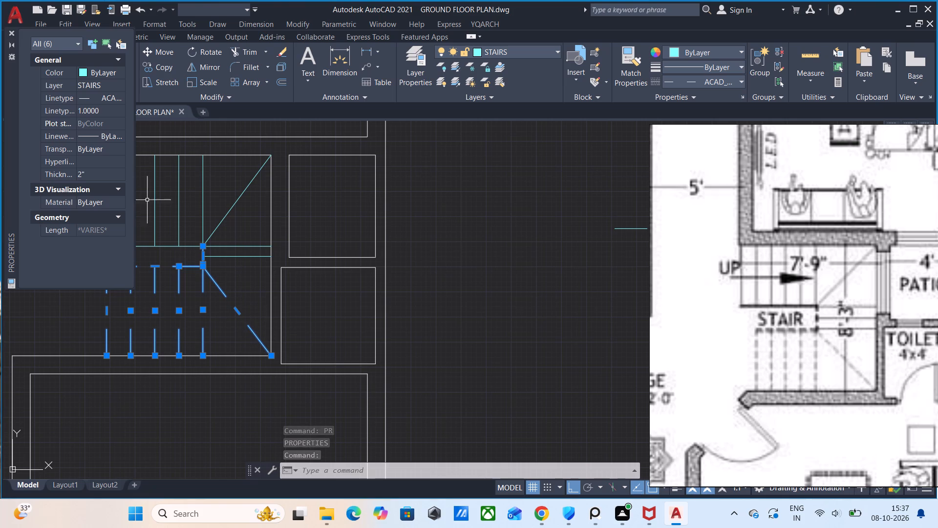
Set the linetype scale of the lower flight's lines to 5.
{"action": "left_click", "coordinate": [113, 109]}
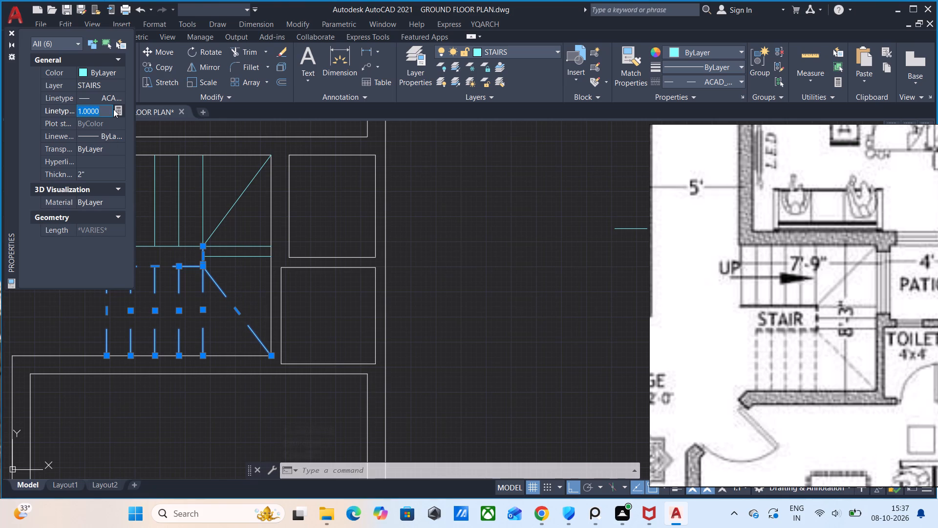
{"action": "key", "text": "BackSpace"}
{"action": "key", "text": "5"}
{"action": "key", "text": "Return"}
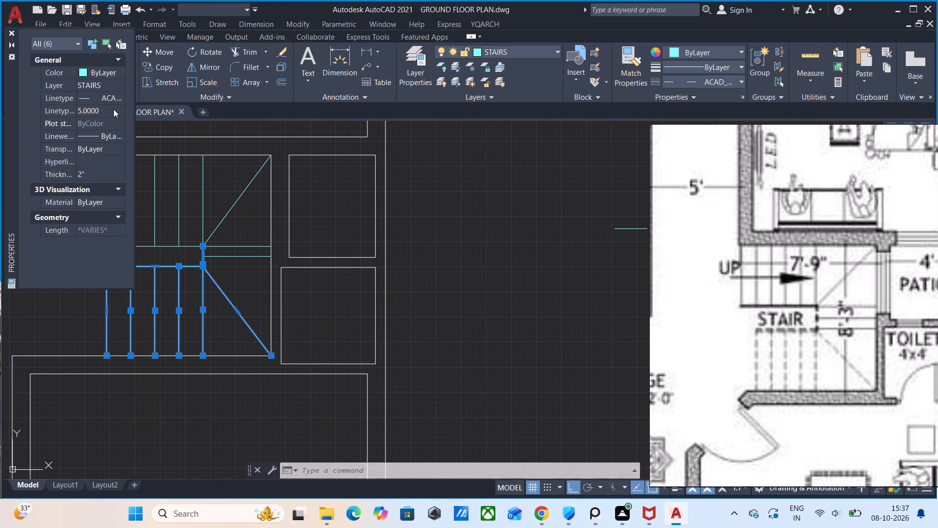
Set the linetype scale of the lower flight's lines to 0.1.
{"action": "left_click", "coordinate": [113, 109]}
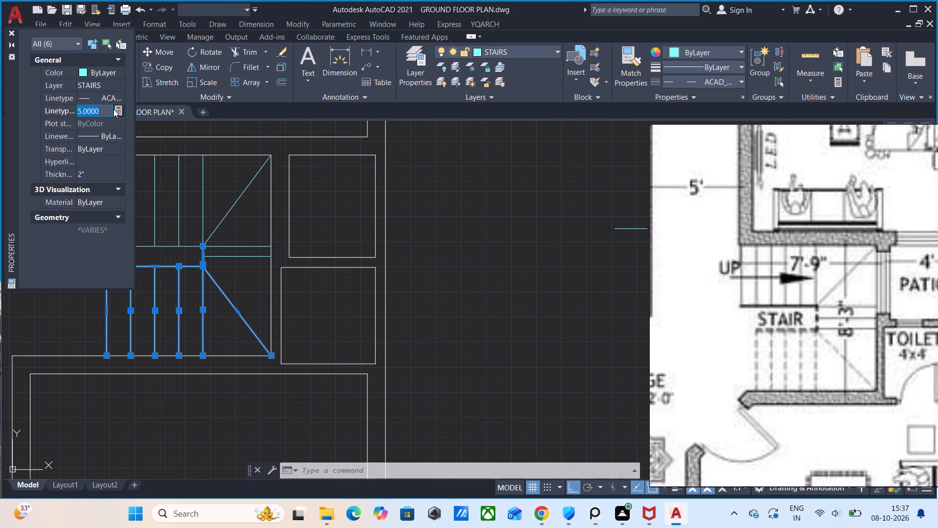
{"action": "key", "text": "period"}
{"action": "key", "text": "1"}
{"action": "key", "text": "Return"}
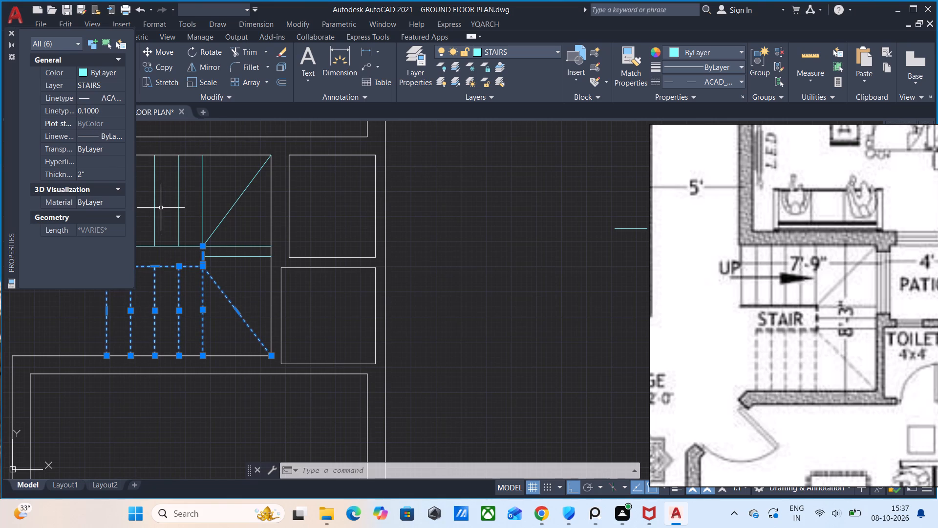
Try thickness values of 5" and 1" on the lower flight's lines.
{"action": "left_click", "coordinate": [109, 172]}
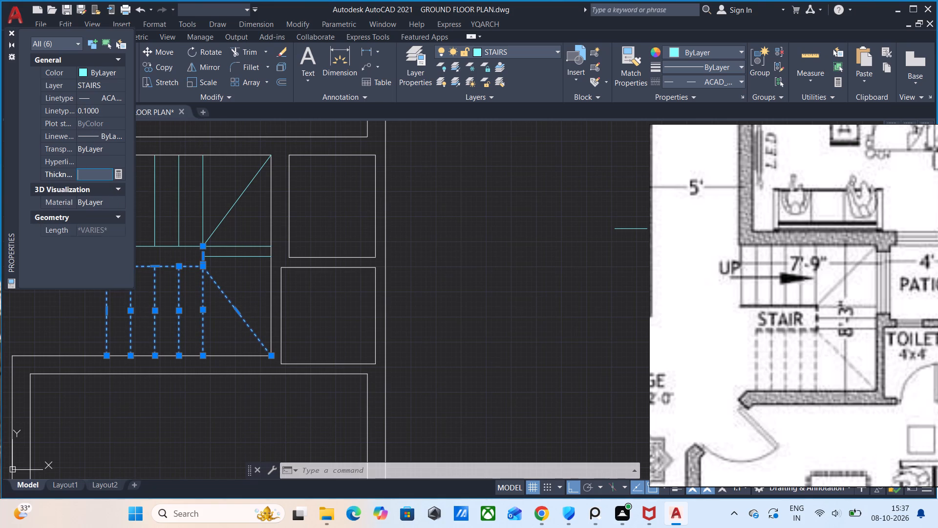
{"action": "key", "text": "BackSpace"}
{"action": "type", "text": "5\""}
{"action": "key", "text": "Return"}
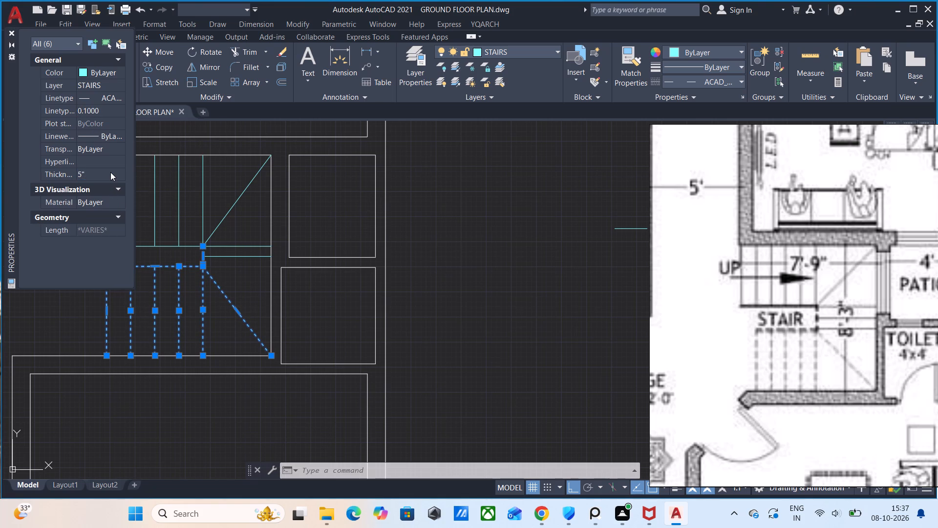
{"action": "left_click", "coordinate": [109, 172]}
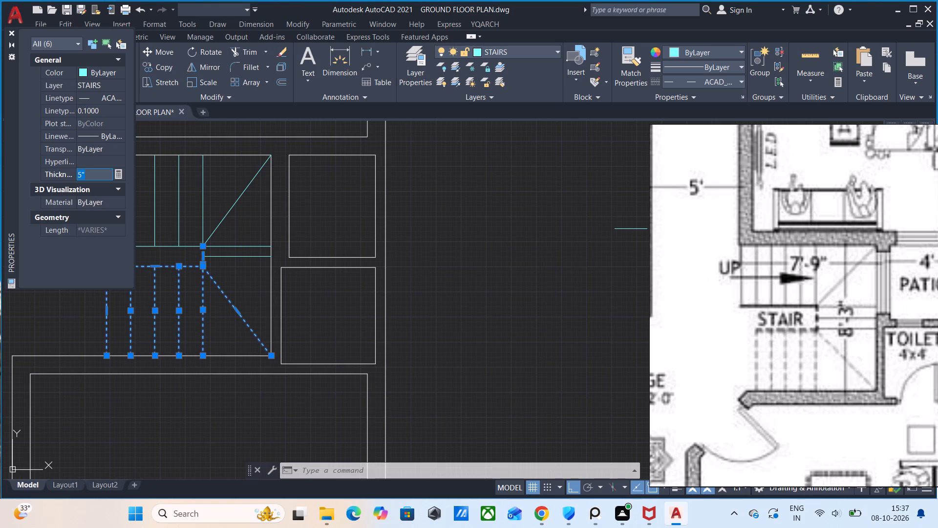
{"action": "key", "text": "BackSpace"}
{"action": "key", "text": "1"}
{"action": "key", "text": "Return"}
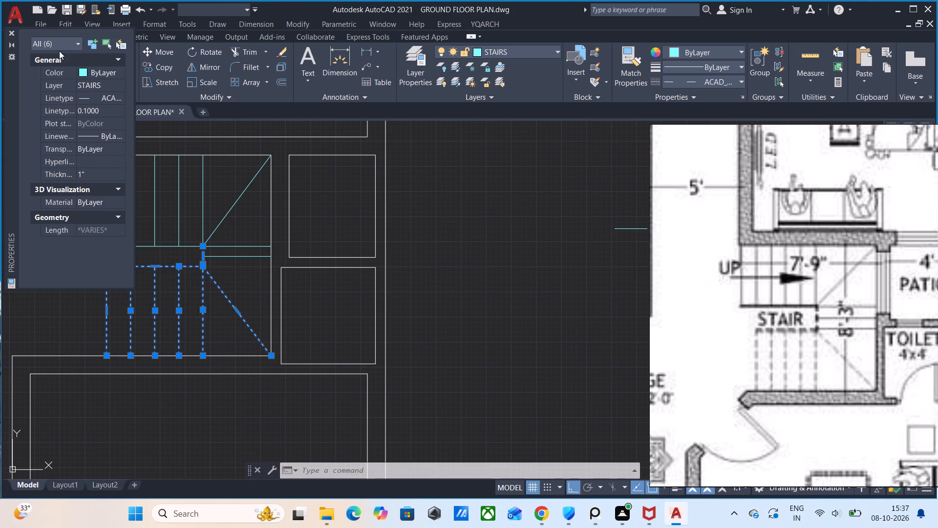
Set the thickness of the lower flight's lines to 10", close the object properties and clear the selection.
{"action": "left_click", "coordinate": [92, 173]}
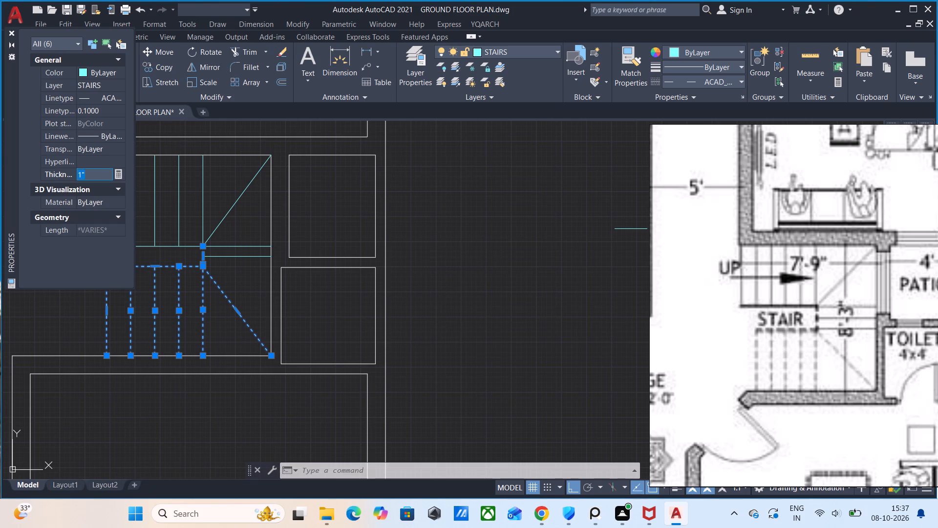
{"action": "key", "text": "BackSpace"}
{"action": "type", "text": "10"}
{"action": "key", "text": "Return"}
{"action": "left_click", "coordinate": [508, 279]}
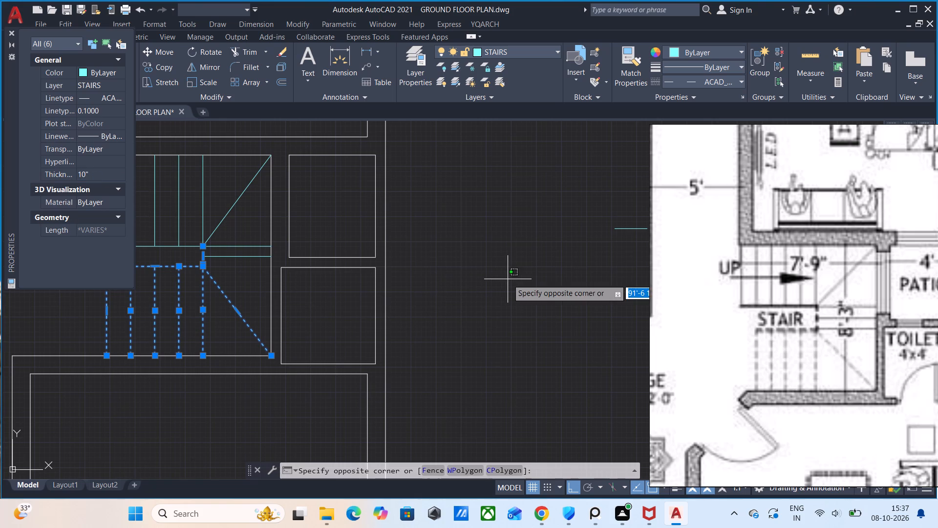
{"action": "left_click", "coordinate": [508, 279]}
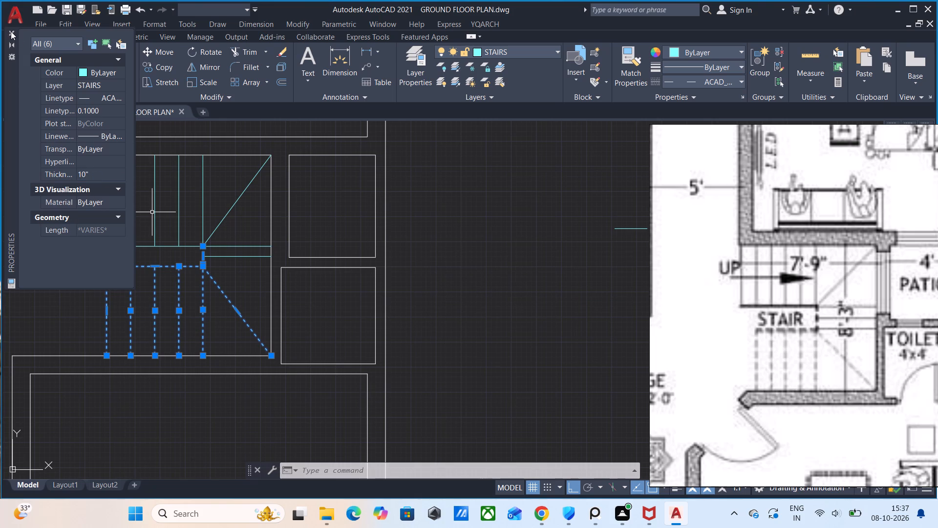
{"action": "left_click", "coordinate": [11, 31]}
{"action": "key", "text": "Escape"}
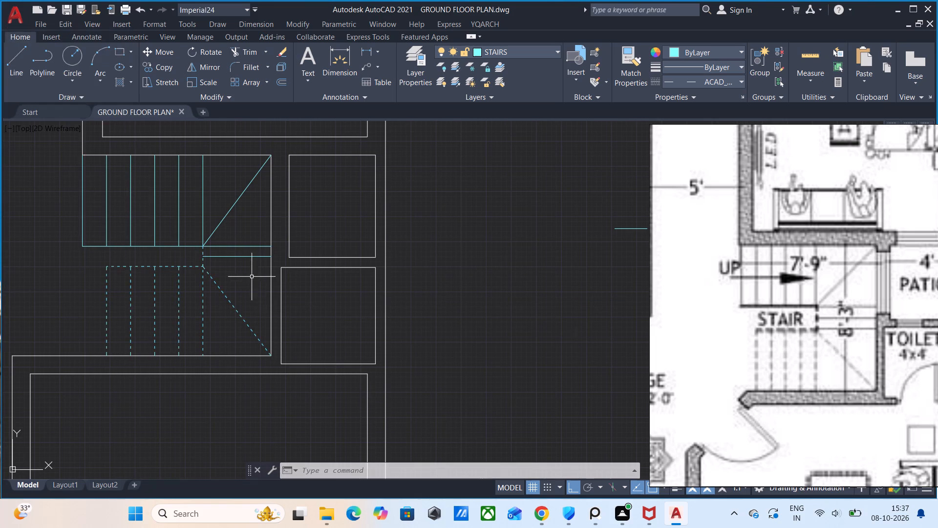
Move the reference image clear of the drawing aids and toggle the lineweight display.
{"action": "scroll", "coordinate": [253, 277], "scroll_direction": "up", "scroll_amount": 1}
{"action": "scroll", "coordinate": [254, 282], "scroll_direction": "down", "scroll_amount": 2}
{"action": "middle_click_drag", "start_coordinate": [257, 359], "coordinate": [389, 342]}
{"action": "right_click_drag", "start_coordinate": [771, 455], "coordinate": [780, 381]}
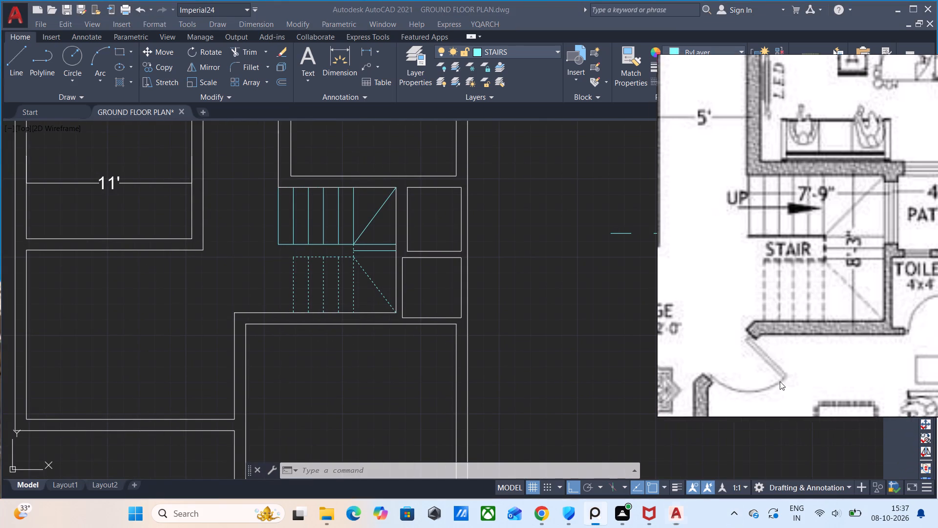
{"action": "right_click_drag", "start_coordinate": [780, 381], "coordinate": [780, 378]}
{"action": "left_click", "coordinate": [679, 485]}
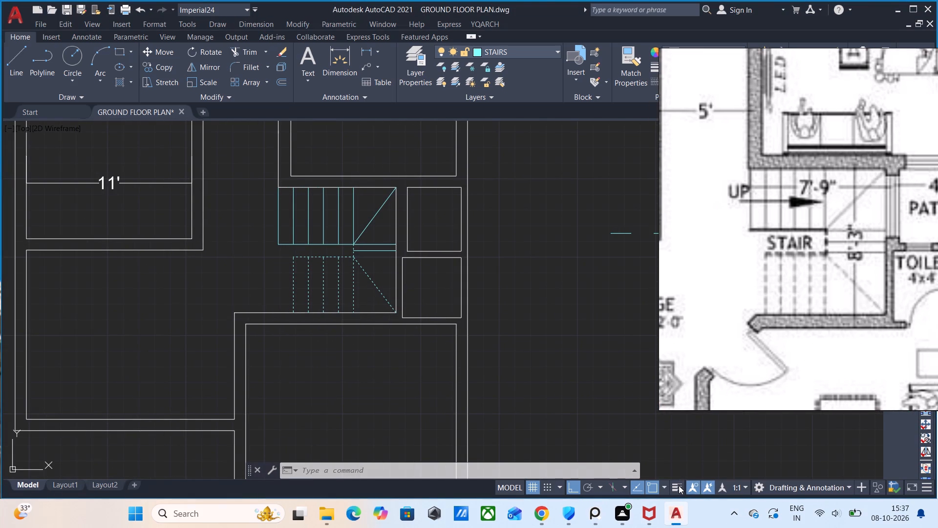
Switch the lineweight display on and back off to compare the staircase lines.
{"action": "left_click", "coordinate": [677, 486]}
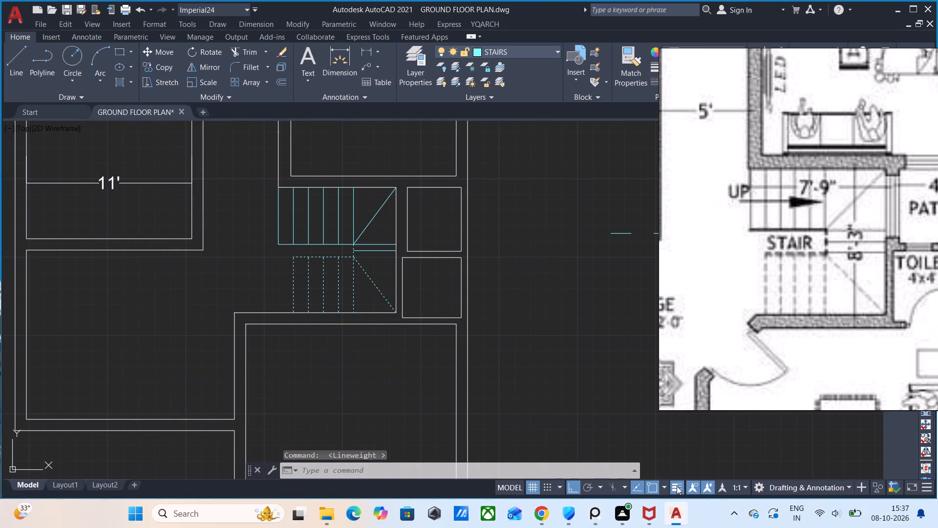
{"action": "left_click", "coordinate": [677, 486]}
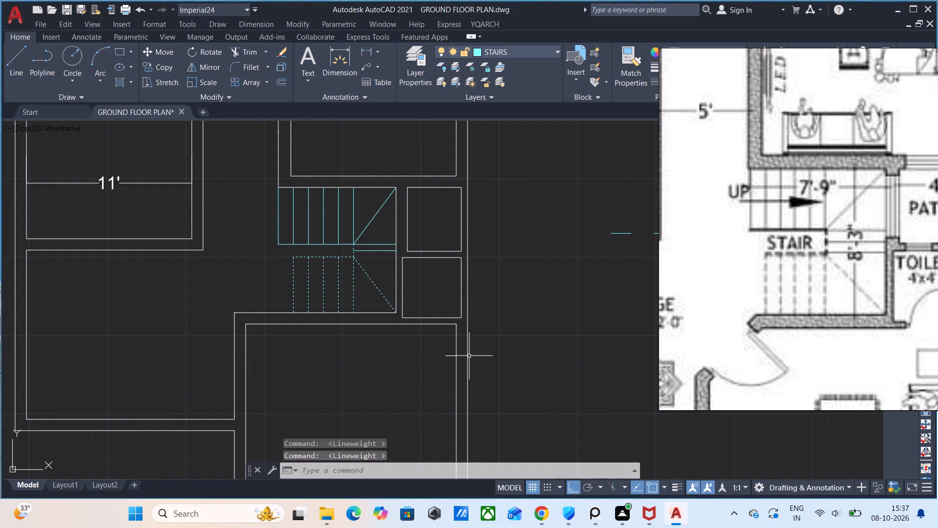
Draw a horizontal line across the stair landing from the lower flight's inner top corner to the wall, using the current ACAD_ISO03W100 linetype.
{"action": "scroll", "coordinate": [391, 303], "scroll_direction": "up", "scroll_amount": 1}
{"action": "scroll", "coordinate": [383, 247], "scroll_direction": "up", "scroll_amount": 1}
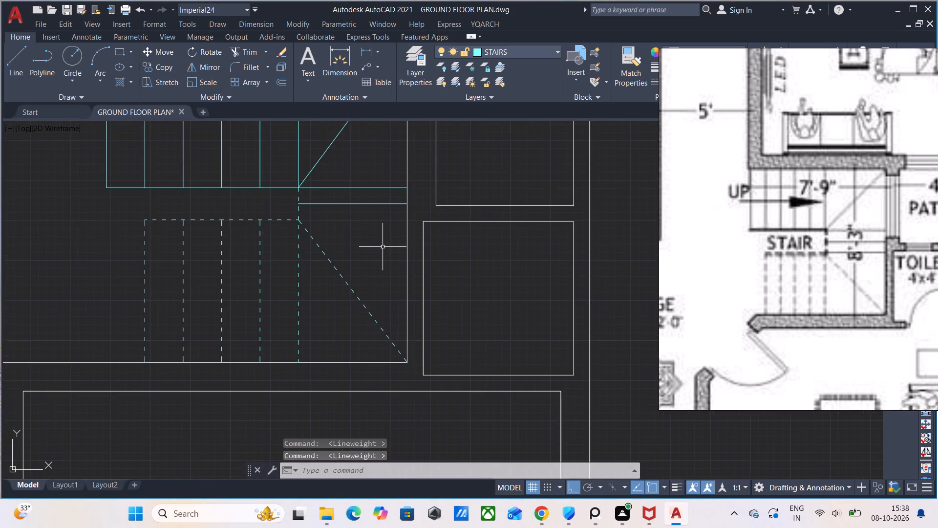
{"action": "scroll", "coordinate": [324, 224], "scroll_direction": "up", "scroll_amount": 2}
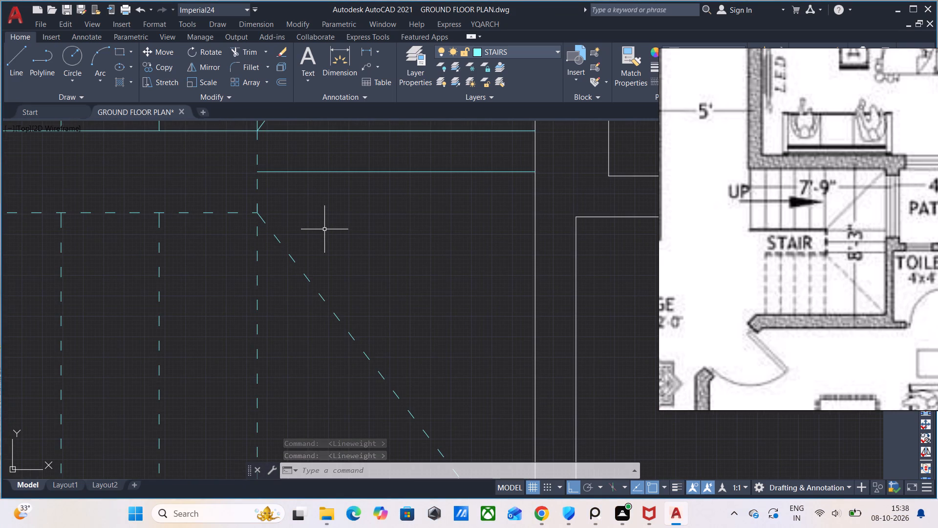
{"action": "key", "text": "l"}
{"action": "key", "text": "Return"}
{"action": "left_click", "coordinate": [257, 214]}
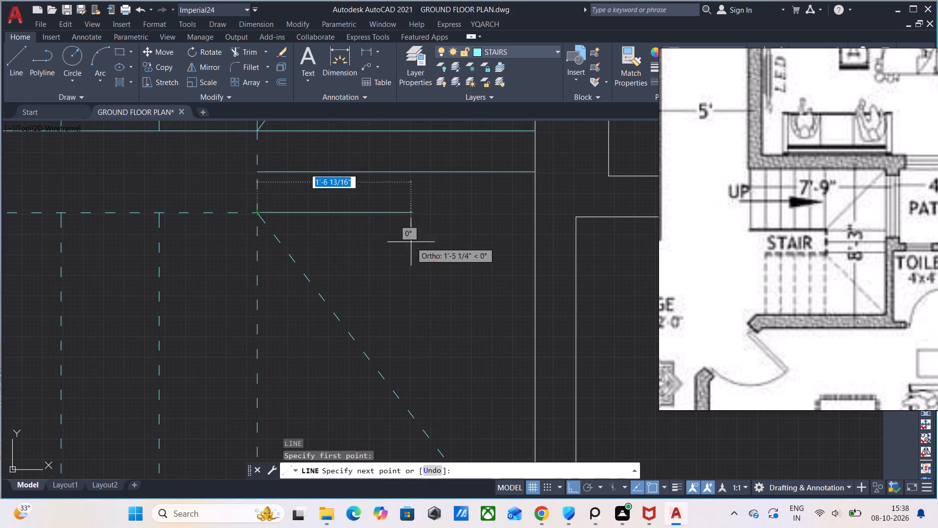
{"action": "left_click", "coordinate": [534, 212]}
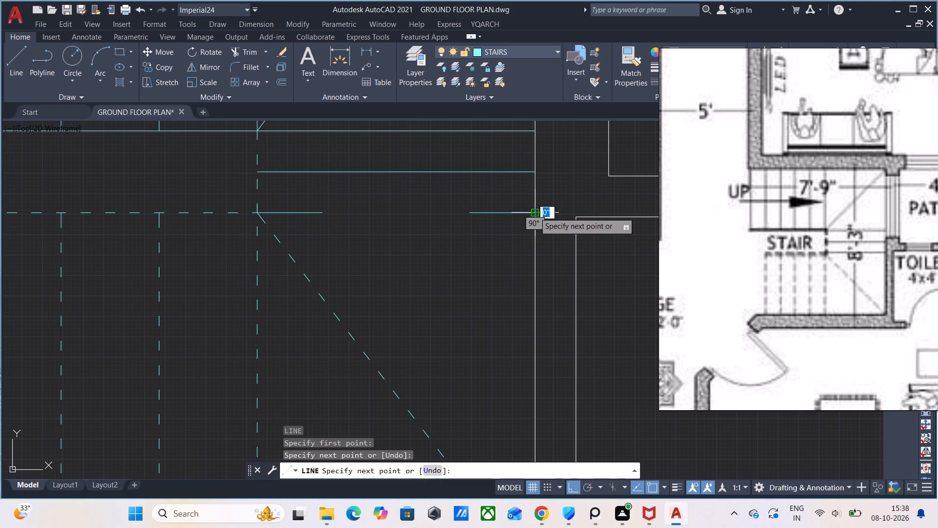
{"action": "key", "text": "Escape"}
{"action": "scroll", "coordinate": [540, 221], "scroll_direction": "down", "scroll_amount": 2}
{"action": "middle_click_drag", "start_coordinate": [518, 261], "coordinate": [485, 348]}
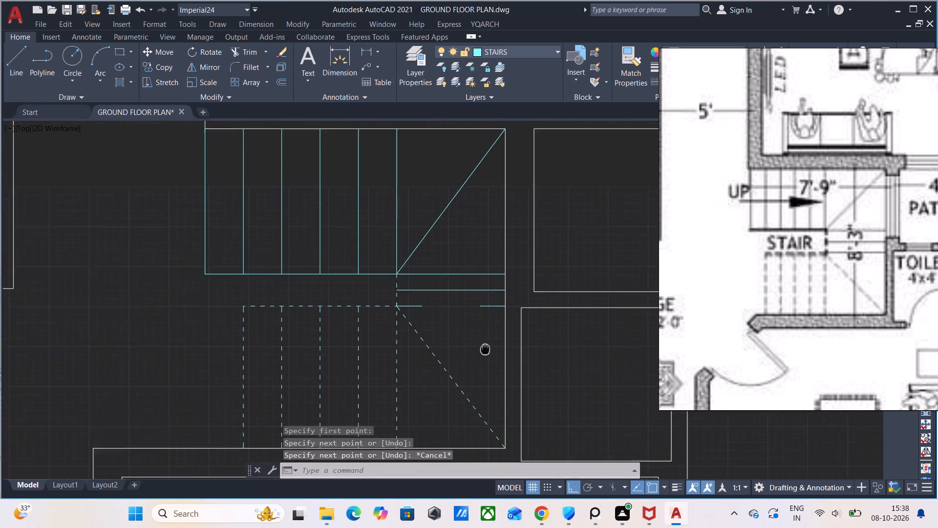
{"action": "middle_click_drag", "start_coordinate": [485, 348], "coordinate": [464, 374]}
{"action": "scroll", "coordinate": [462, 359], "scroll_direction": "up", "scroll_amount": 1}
Move the reference image down so that the object property settings and view cube are uncovered.
{"action": "right_click_drag", "start_coordinate": [760, 203], "coordinate": [738, 390]}
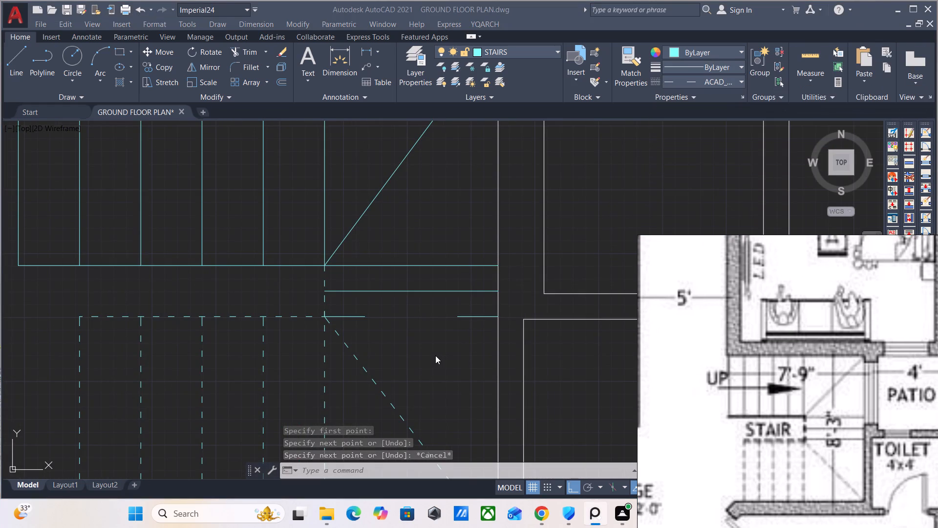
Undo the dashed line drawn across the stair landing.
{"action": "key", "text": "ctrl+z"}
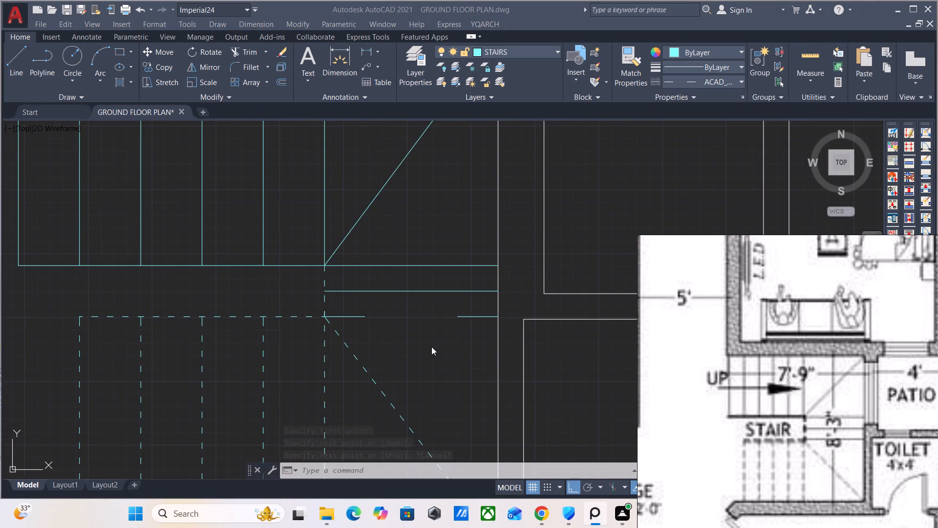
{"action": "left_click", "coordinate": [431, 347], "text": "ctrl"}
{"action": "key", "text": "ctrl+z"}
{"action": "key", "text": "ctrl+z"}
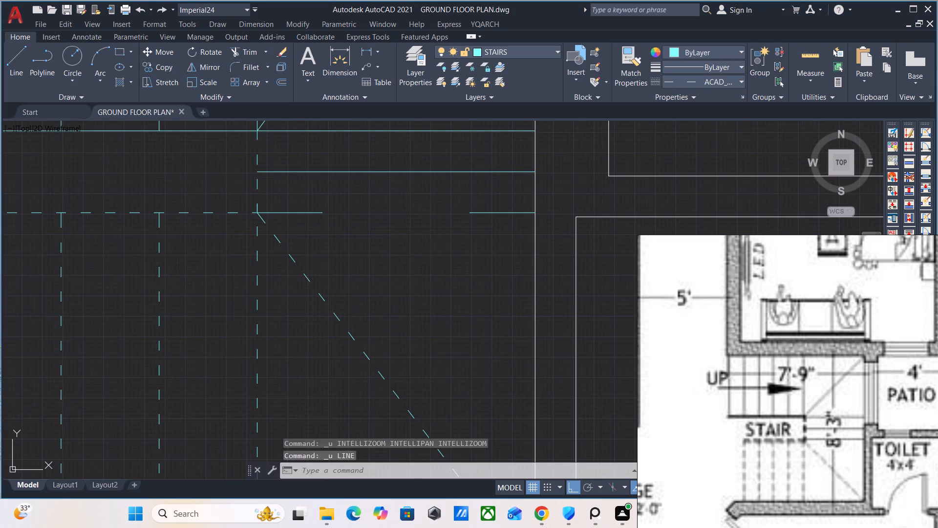
Set the current linetype to ByLayer and draw a horizontal landing line from the lower flight's inner top corner to the wall.
{"action": "left_click", "coordinate": [725, 84]}
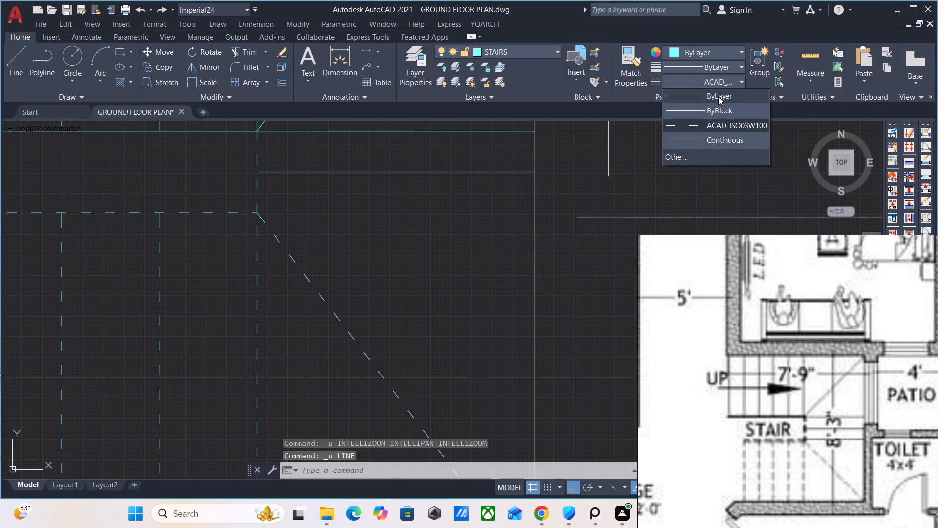
{"action": "left_click", "coordinate": [718, 96]}
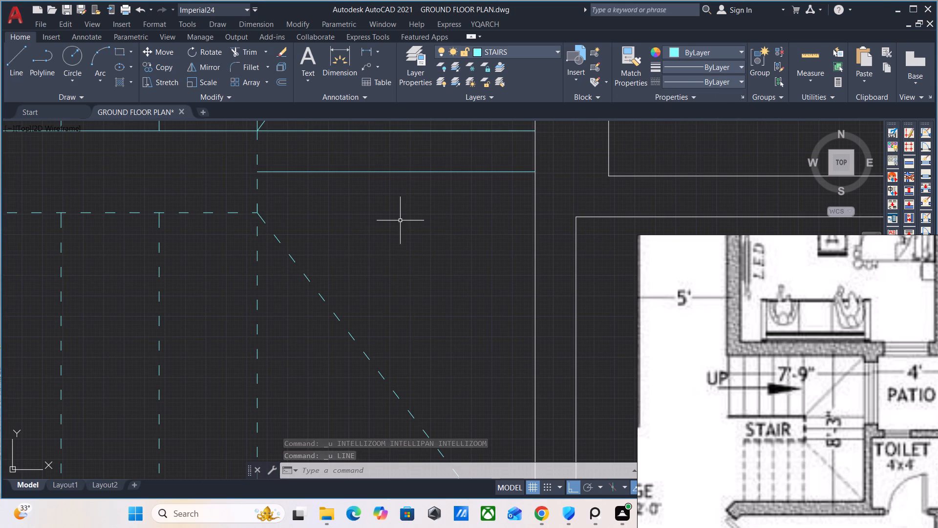
{"action": "key", "text": "l"}
{"action": "key", "text": "Return"}
{"action": "left_click", "coordinate": [255, 211]}
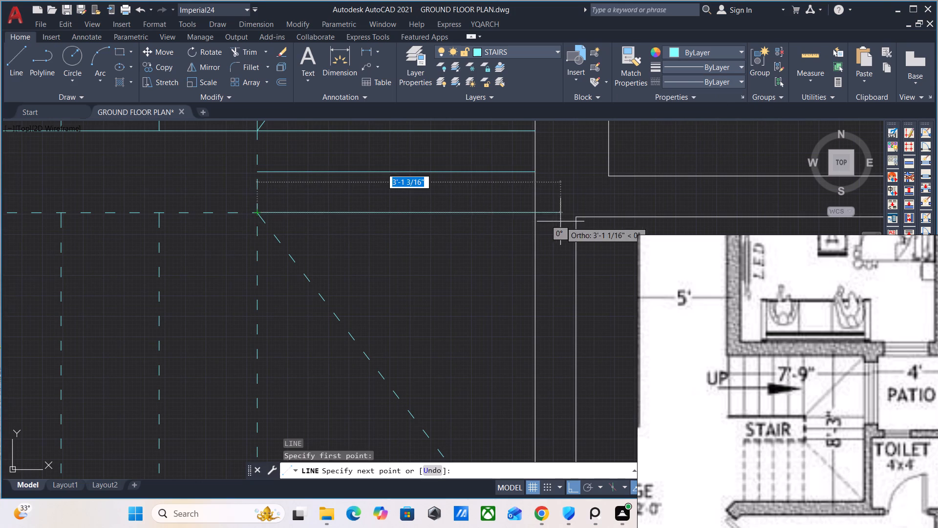
{"action": "left_click", "coordinate": [536, 217]}
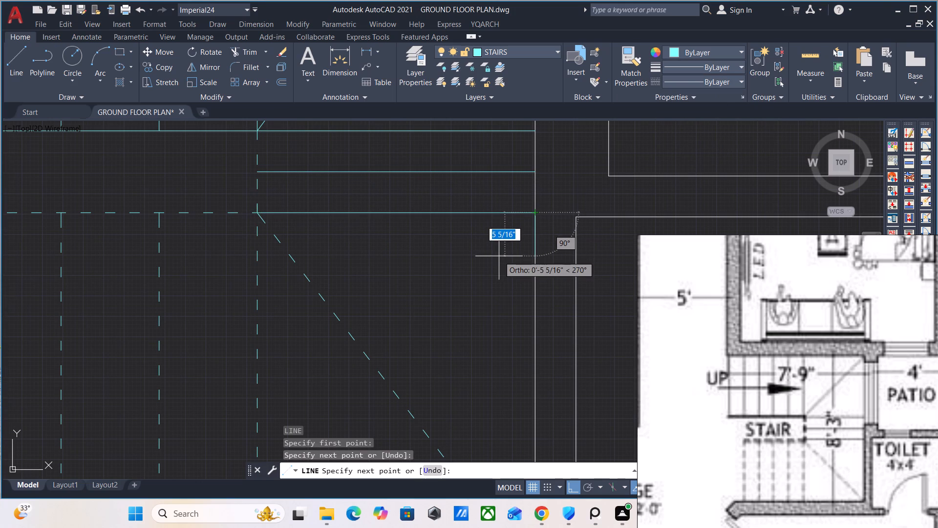
{"action": "key", "text": "Escape"}
{"action": "key", "text": "Escape"}
{"action": "scroll", "coordinate": [498, 256], "scroll_direction": "down", "scroll_amount": 3}
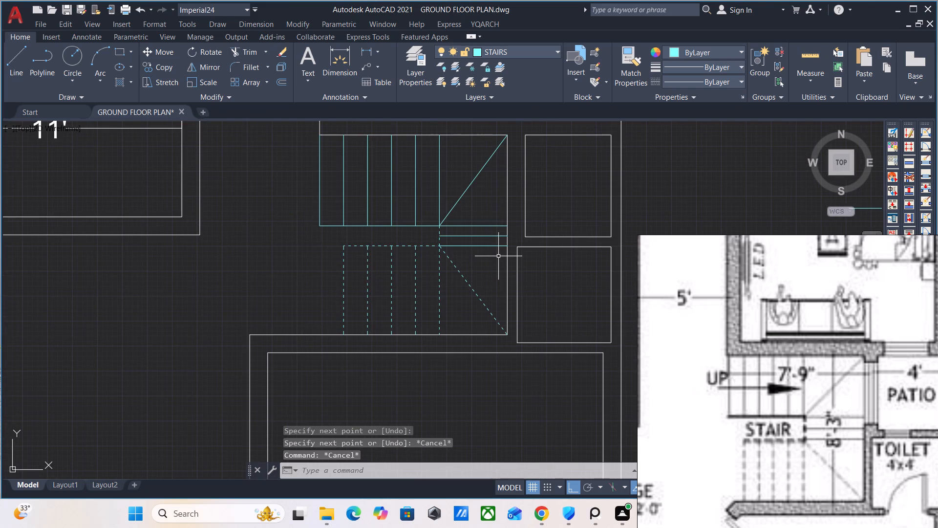
Save the ground floor plan drawing.
{"action": "key", "text": "ctrl+s"}
Draw a two-segment horizontal line through the middle of the upper flight, starting outside its first tread, with a first segment about 2'-9" long.
{"action": "scroll", "coordinate": [498, 256], "scroll_direction": "down", "scroll_amount": 2}
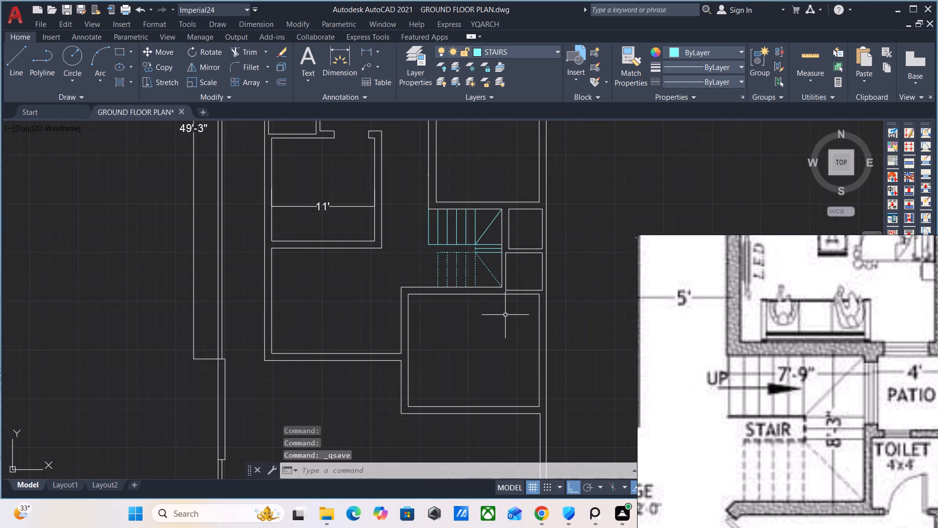
{"action": "middle_click_drag", "start_coordinate": [497, 314], "coordinate": [452, 312]}
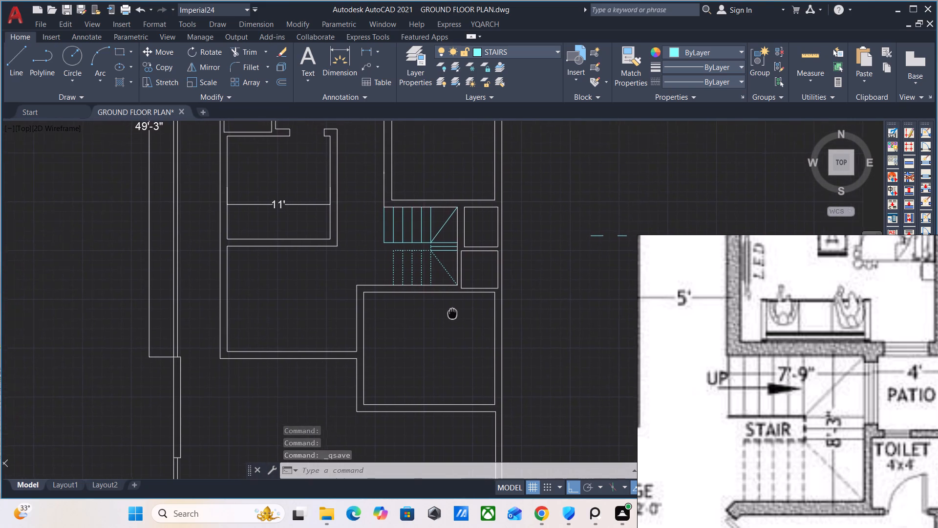
{"action": "middle_click_drag", "start_coordinate": [452, 312], "coordinate": [463, 323]}
{"action": "scroll", "coordinate": [452, 316], "scroll_direction": "up", "scroll_amount": 1}
{"action": "middle_click_drag", "start_coordinate": [420, 293], "coordinate": [420, 298]}
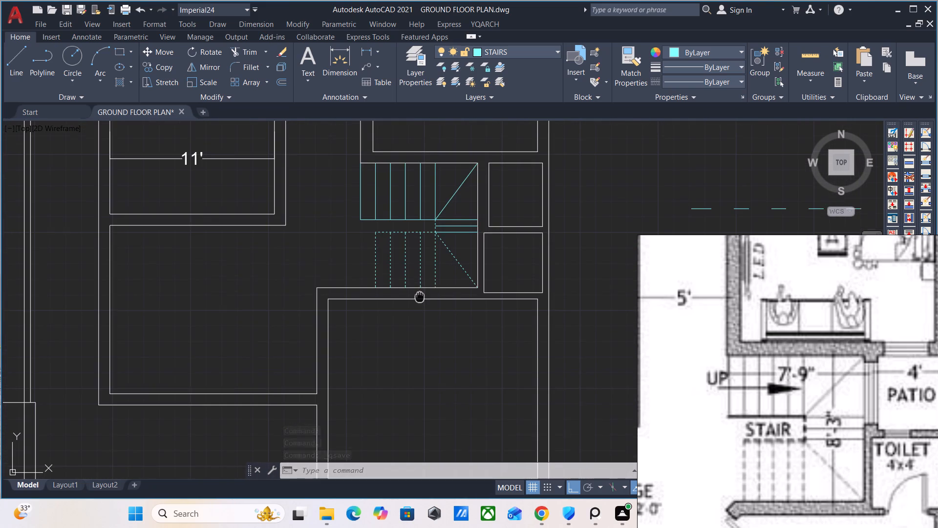
{"action": "middle_click_drag", "start_coordinate": [420, 298], "coordinate": [415, 375]}
{"action": "scroll", "coordinate": [362, 295], "scroll_direction": "up", "scroll_amount": 1}
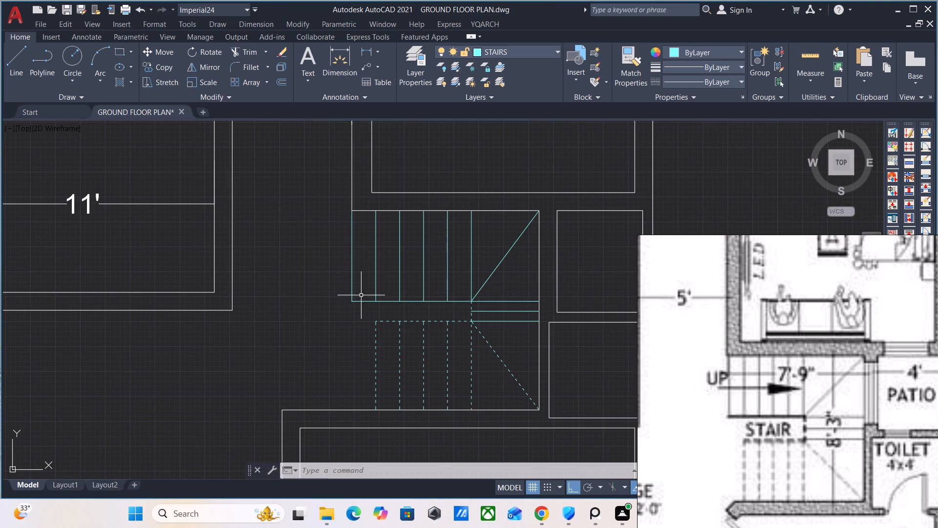
{"action": "key", "text": "l"}
{"action": "key", "text": "Return"}
{"action": "left_click", "coordinate": [333, 256]}
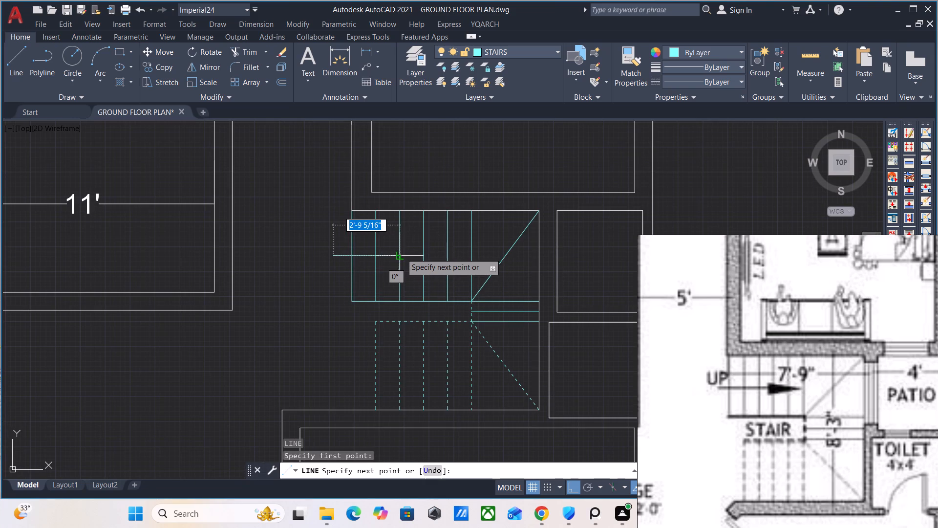
{"action": "scroll", "coordinate": [405, 256], "scroll_direction": "up", "scroll_amount": 1}
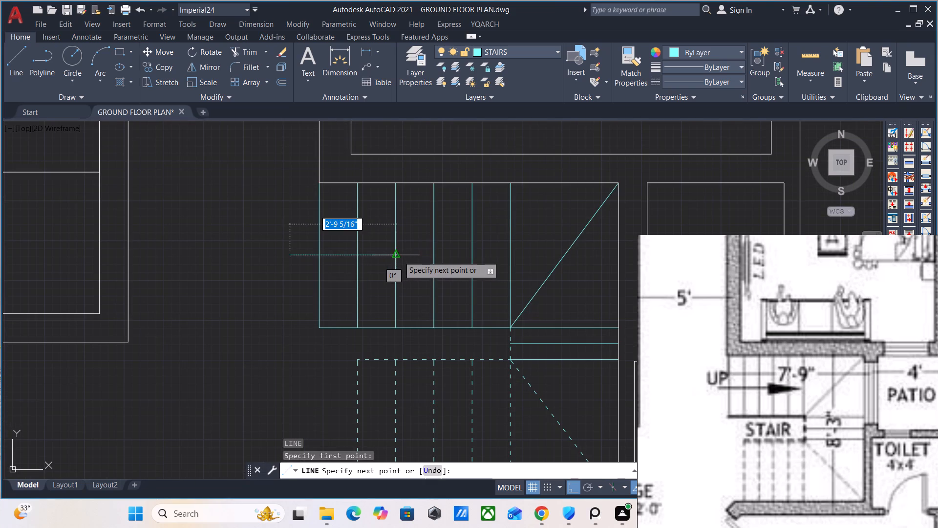
{"action": "left_click", "coordinate": [398, 255]}
{"action": "left_click", "coordinate": [453, 253]}
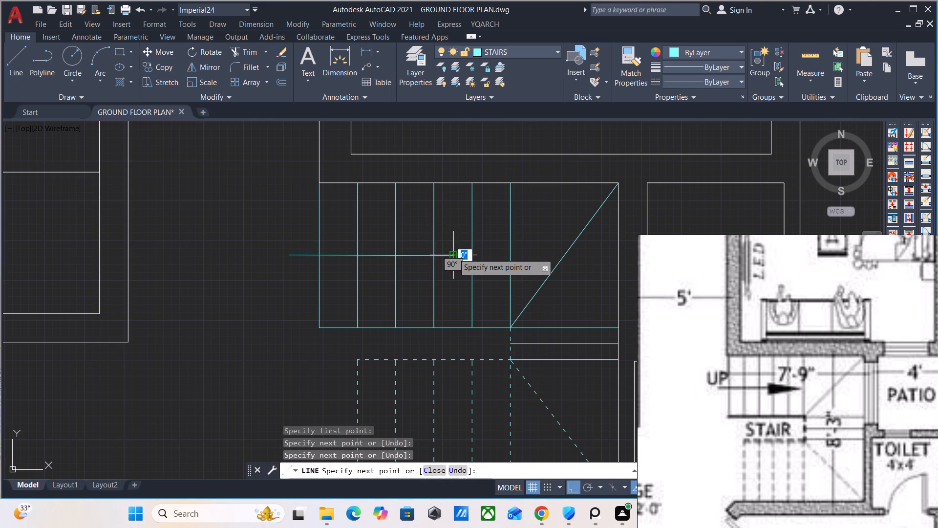
{"action": "key", "text": "Escape"}
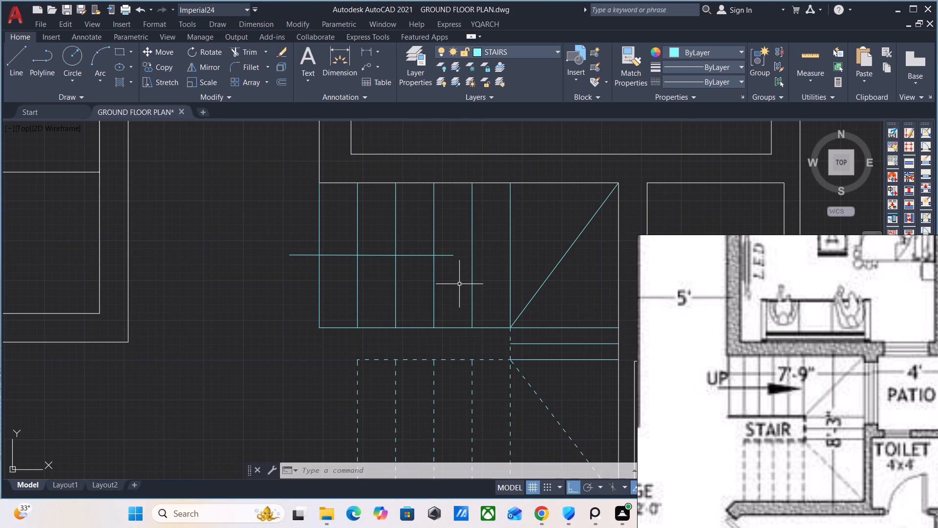
Use the XXW segment-width command to taper the direction line's second segment into a solid arrowhead pointing toward the landing.
{"action": "type", "text": "XXW"}
{"action": "key", "text": "Return"}
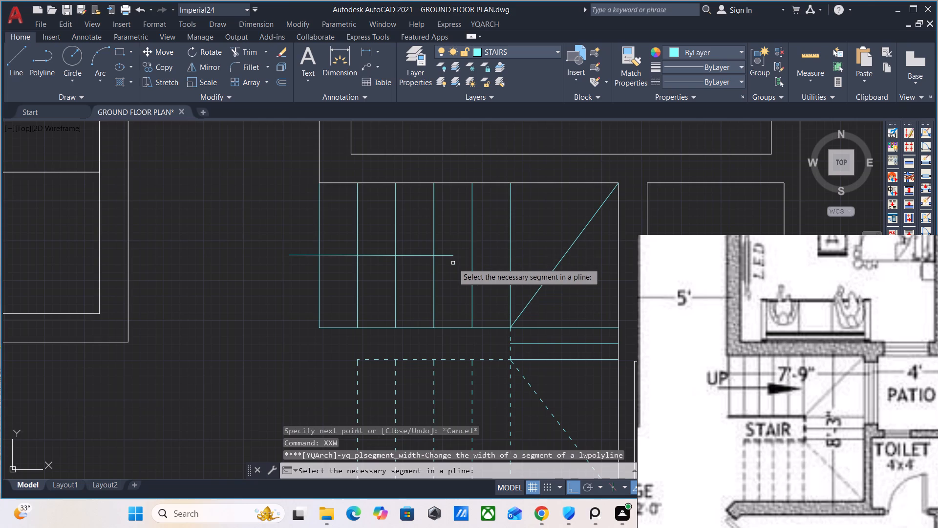
{"action": "left_click", "coordinate": [451, 256]}
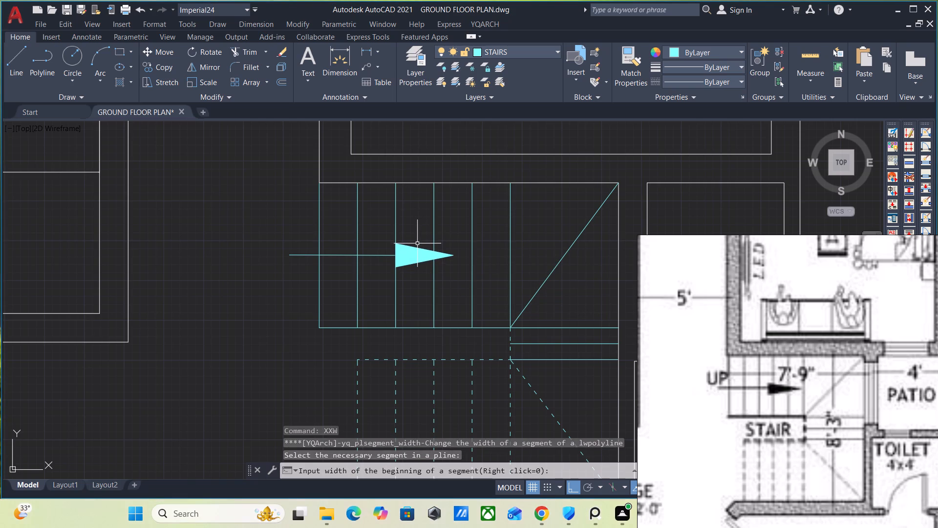
{"action": "left_click", "coordinate": [417, 245]}
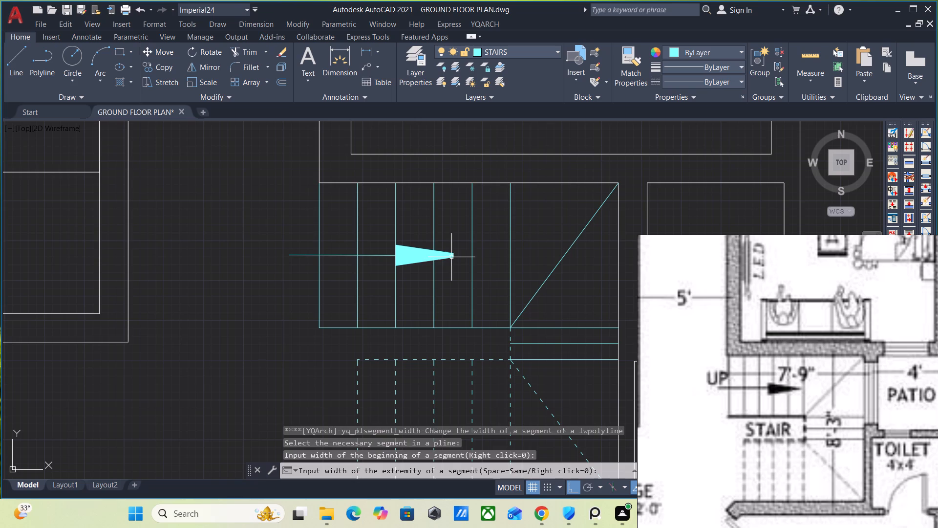
{"action": "left_click", "coordinate": [453, 255]}
{"action": "key", "text": "Escape"}
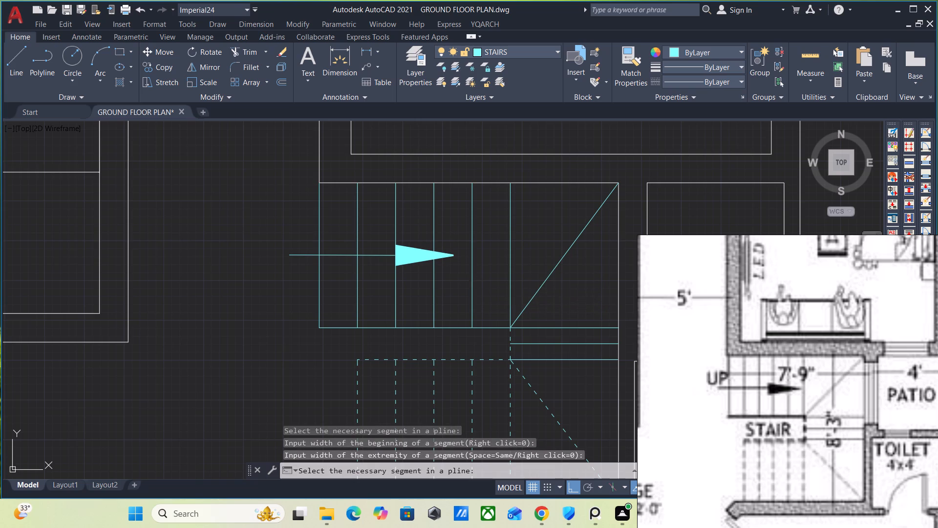
{"action": "scroll", "coordinate": [473, 262], "scroll_direction": "down", "scroll_amount": 1}
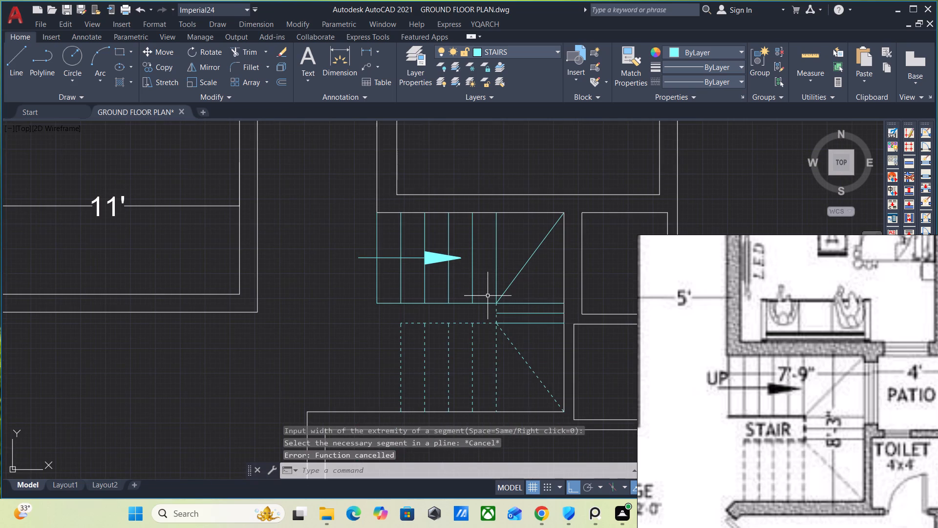
Save the drawing with the stair direction arrow.
{"action": "key", "text": "ctrl+s"}
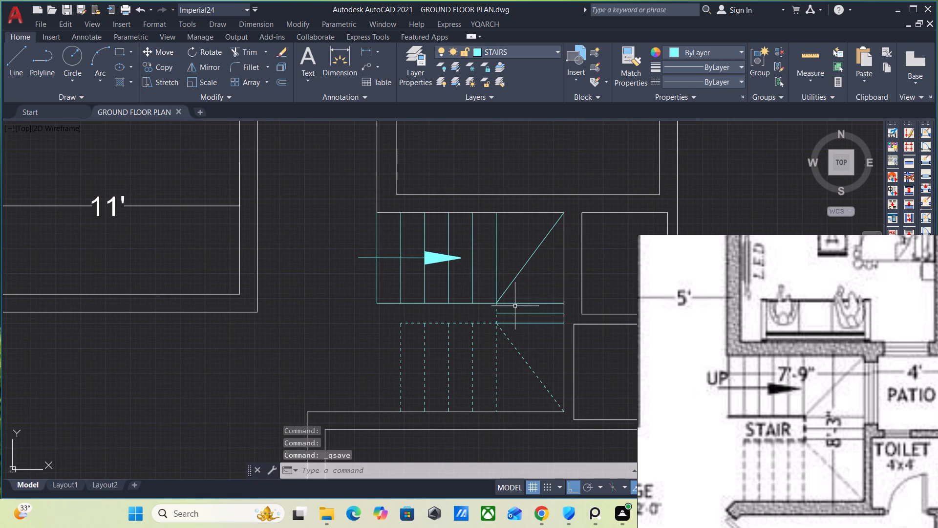
Examine the reference plan around the staircase, patio, toilet, lounge, drawing room, porch and lawn.
{"action": "scroll", "coordinate": [469, 283], "scroll_direction": "down", "scroll_amount": 2}
{"action": "middle_click_drag", "start_coordinate": [468, 327], "coordinate": [448, 315]}
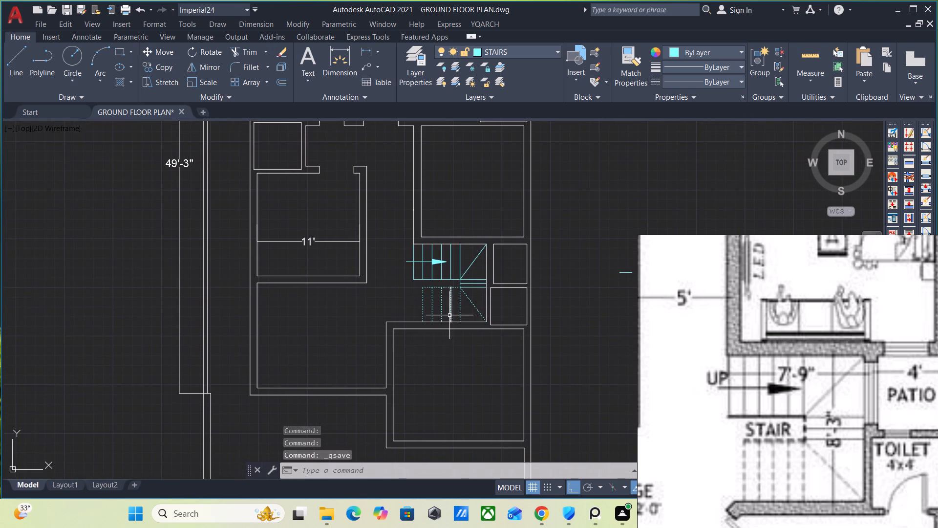
{"action": "scroll", "coordinate": [818, 376], "scroll_direction": "down", "scroll_amount": 3}
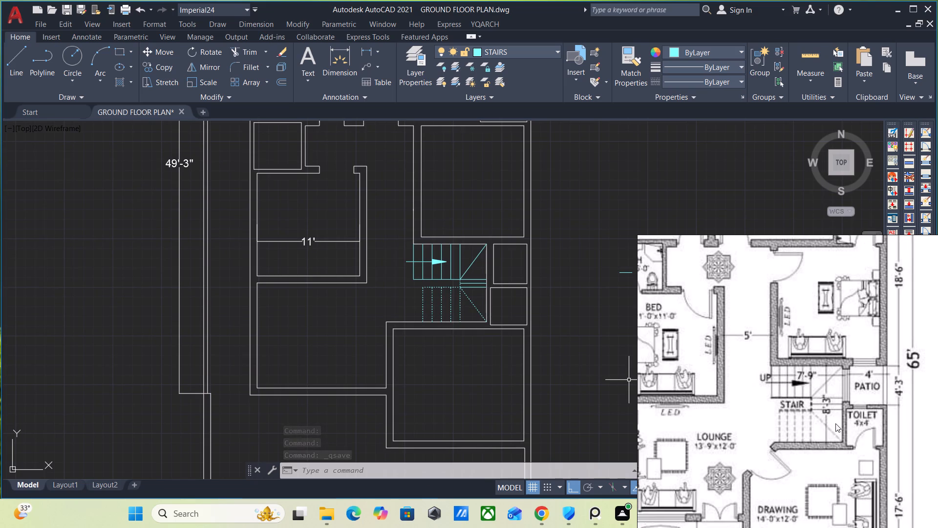
{"action": "middle_click_drag", "start_coordinate": [834, 422], "coordinate": [810, 354]}
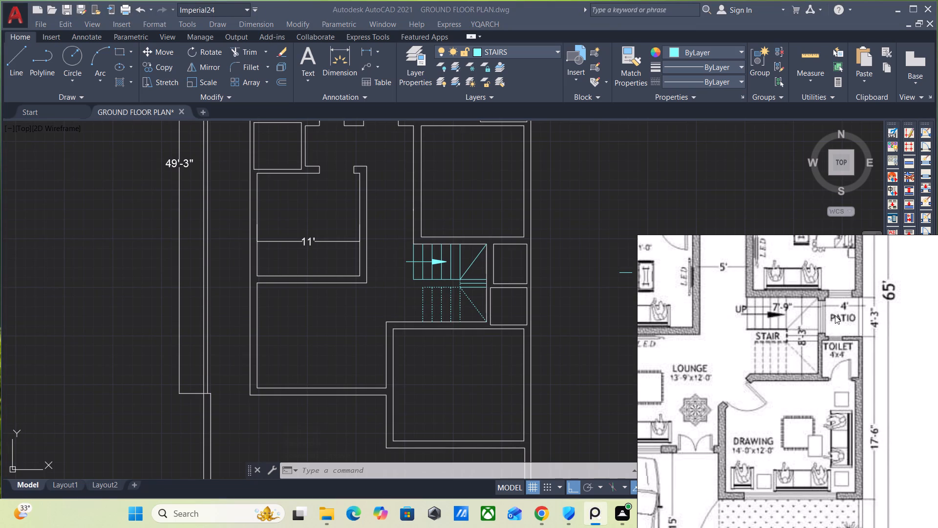
{"action": "scroll", "coordinate": [773, 430], "scroll_direction": "down", "scroll_amount": 2}
{"action": "middle_click_drag", "start_coordinate": [788, 450], "coordinate": [790, 441]}
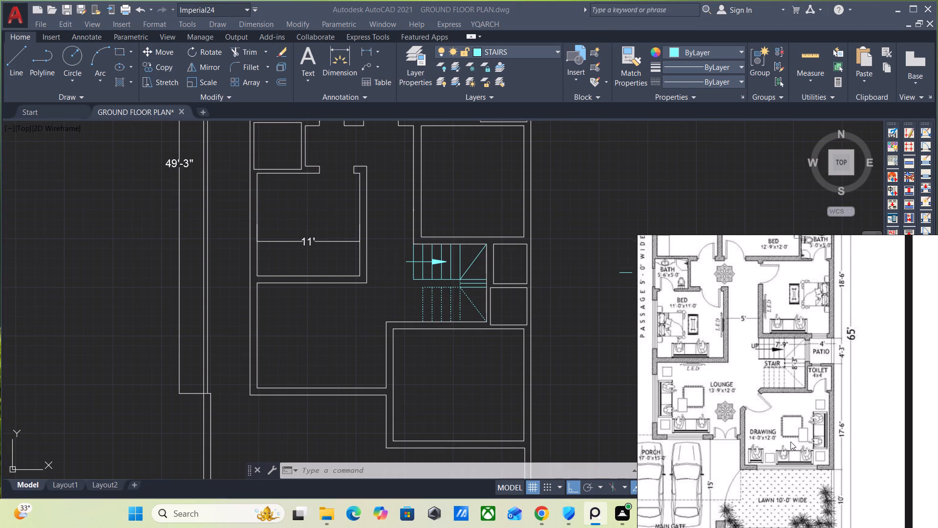
{"action": "middle_click_drag", "start_coordinate": [790, 441], "coordinate": [806, 407]}
{"action": "scroll", "coordinate": [800, 428], "scroll_direction": "up", "scroll_amount": 1}
{"action": "middle_click_drag", "start_coordinate": [787, 464], "coordinate": [798, 452]}
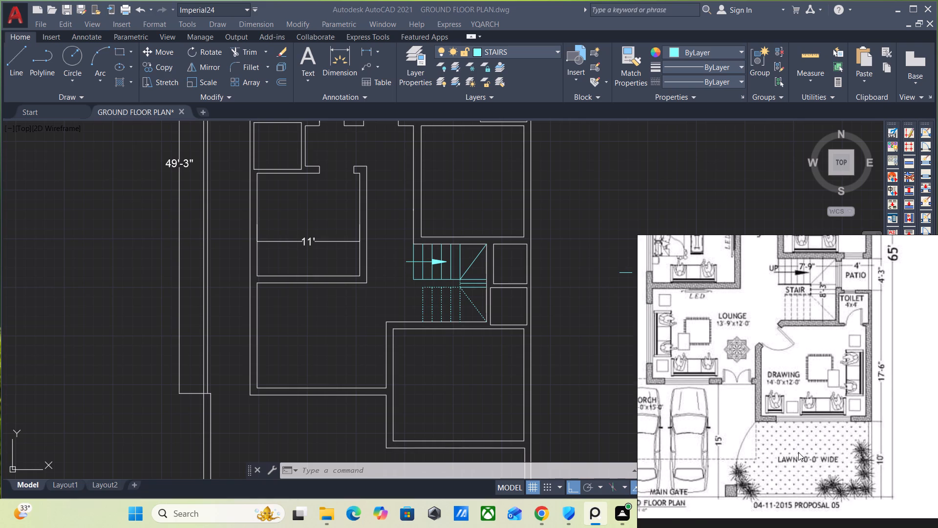
{"action": "middle_click_drag", "start_coordinate": [798, 452], "coordinate": [866, 453]}
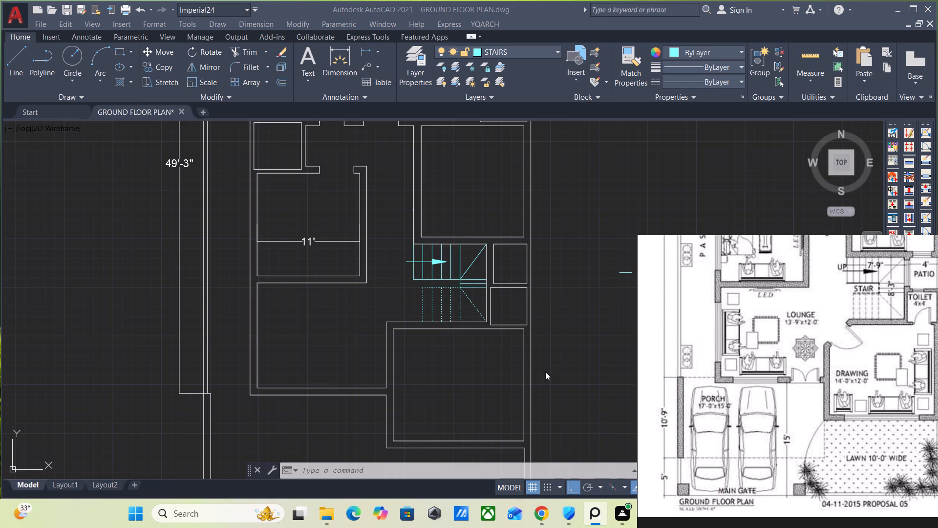
Set the current linetype to the dashed ACAD linetype and make WALL the current layer.
{"action": "left_click", "coordinate": [733, 79]}
{"action": "left_click", "coordinate": [731, 85]}
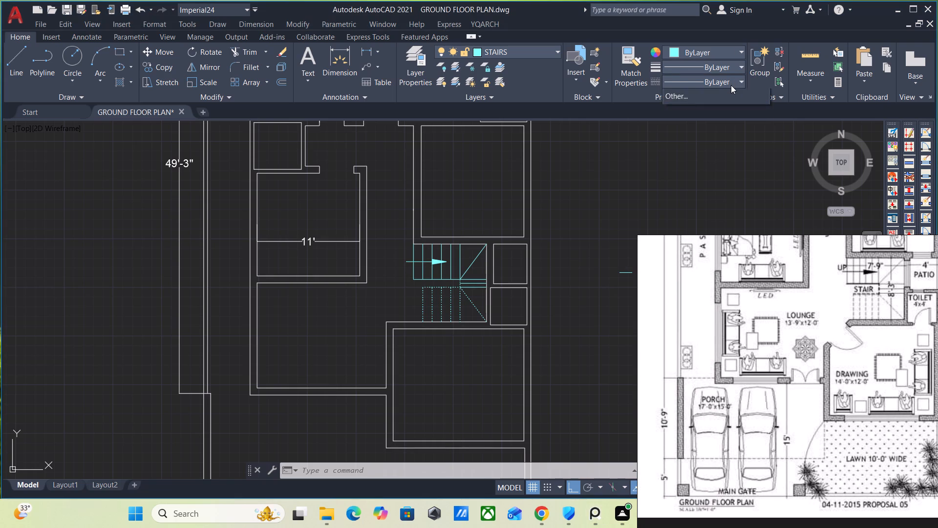
{"action": "left_click", "coordinate": [695, 122]}
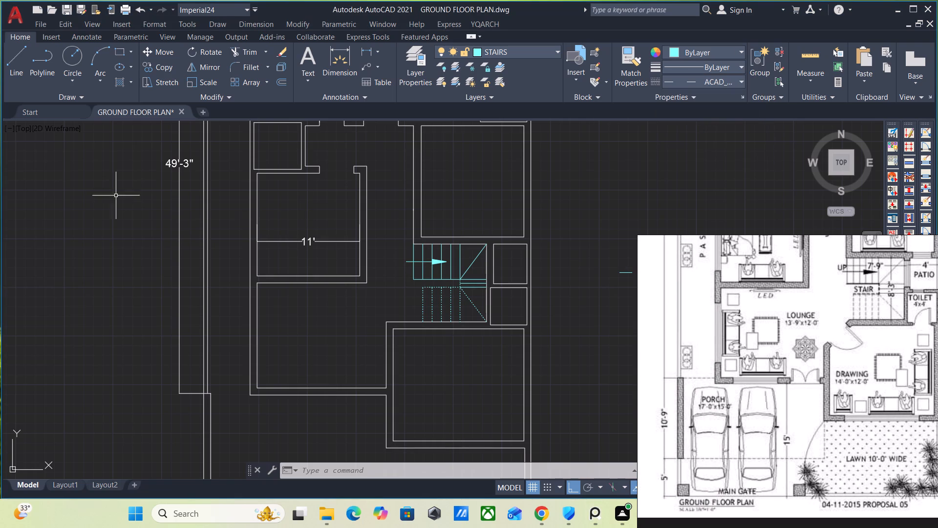
{"action": "left_click", "coordinate": [417, 52]}
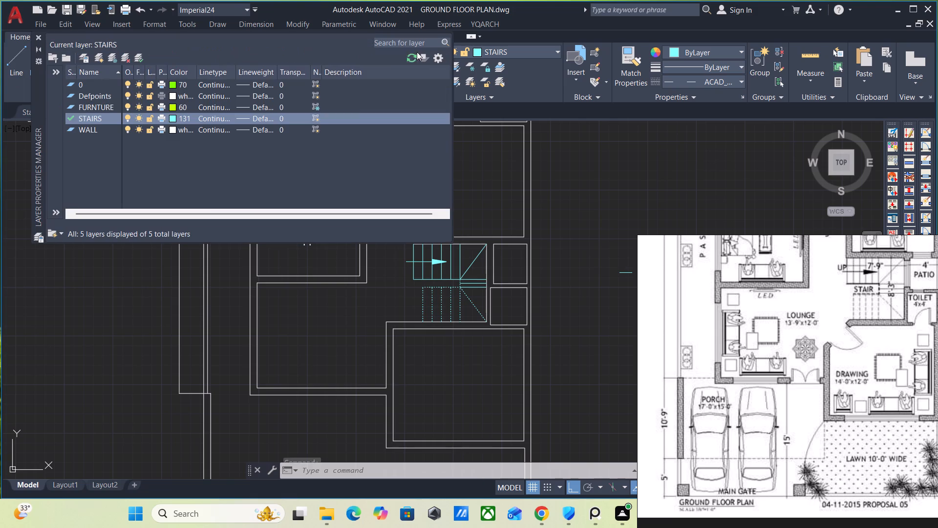
{"action": "left_click", "coordinate": [85, 129]}
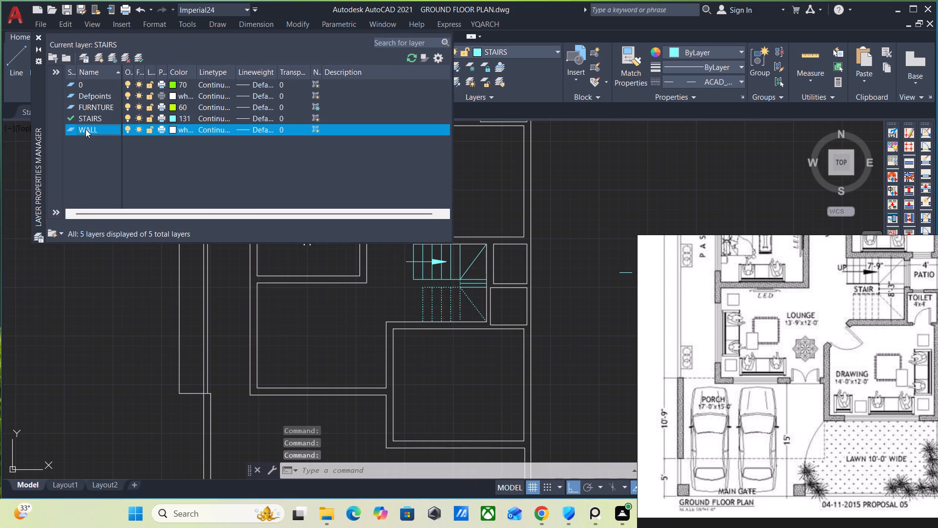
{"action": "left_click", "coordinate": [140, 53]}
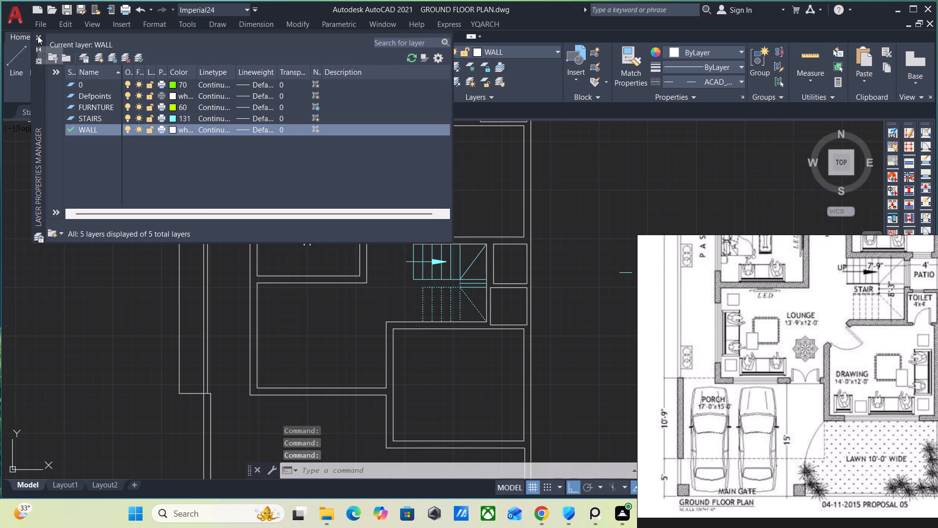
{"action": "left_click", "coordinate": [38, 36]}
Draw the porch outline from the drawing room's lower outer corner, about 4'-11" down, then about 18'-10" across to the porch side wall.
{"action": "scroll", "coordinate": [816, 452], "scroll_direction": "down", "scroll_amount": 1}
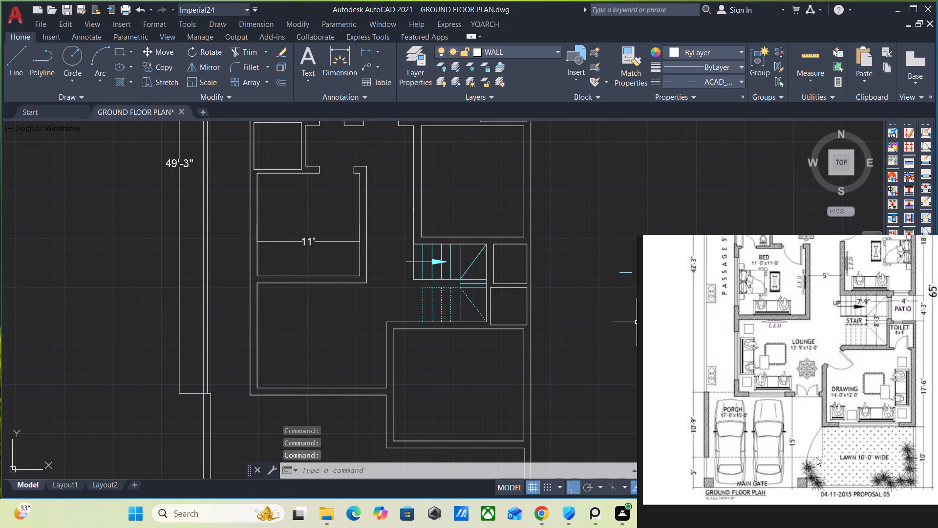
{"action": "scroll", "coordinate": [816, 457], "scroll_direction": "up", "scroll_amount": 1}
{"action": "middle_click_drag", "start_coordinate": [436, 388], "coordinate": [474, 276]}
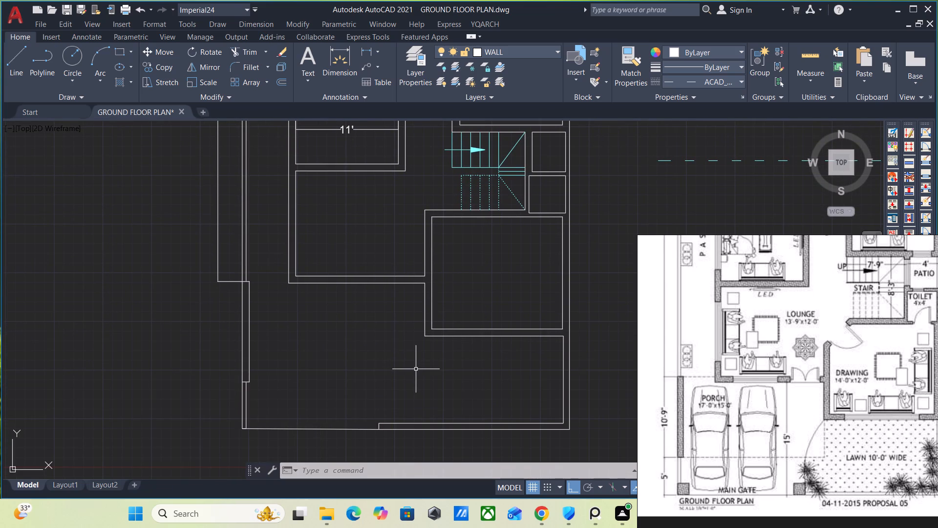
{"action": "middle_click_drag", "start_coordinate": [416, 368], "coordinate": [424, 348]}
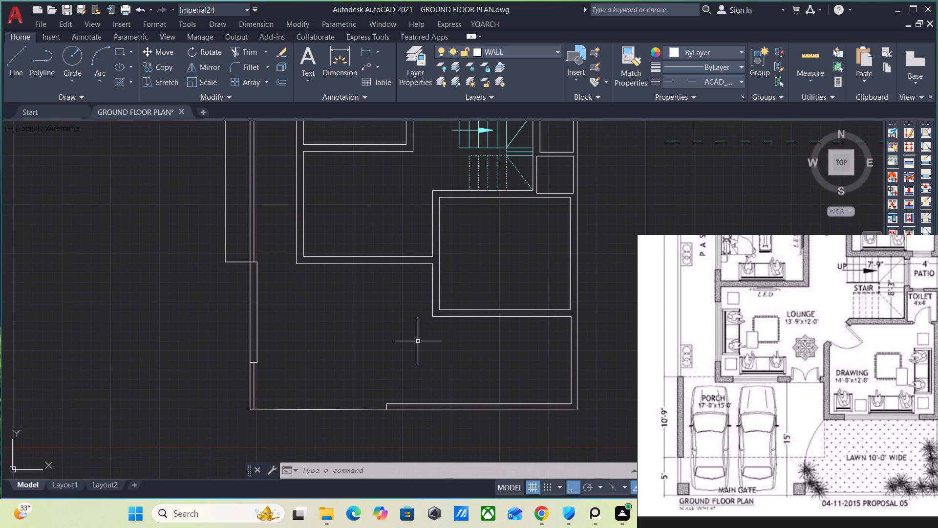
{"action": "key", "text": "l"}
{"action": "key", "text": "Return"}
{"action": "scroll", "coordinate": [427, 340], "scroll_direction": "up", "scroll_amount": 1}
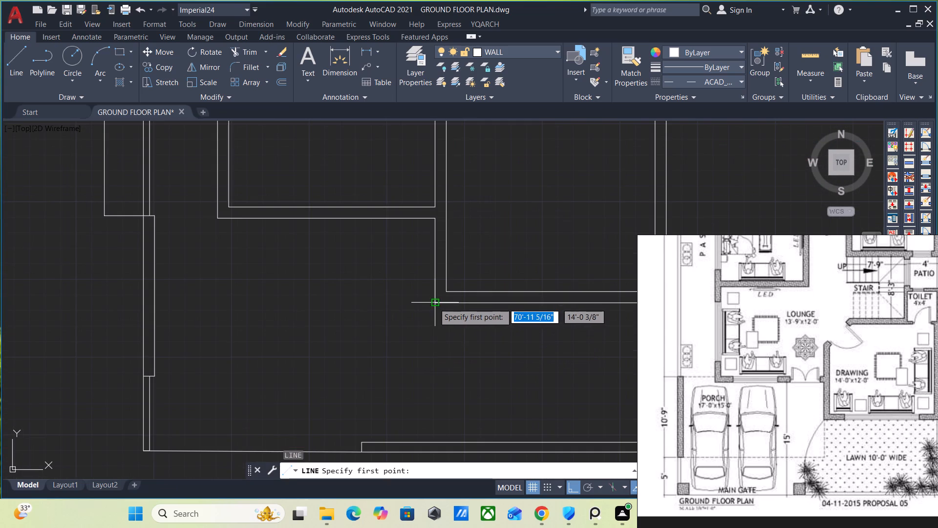
{"action": "left_click", "coordinate": [434, 303]}
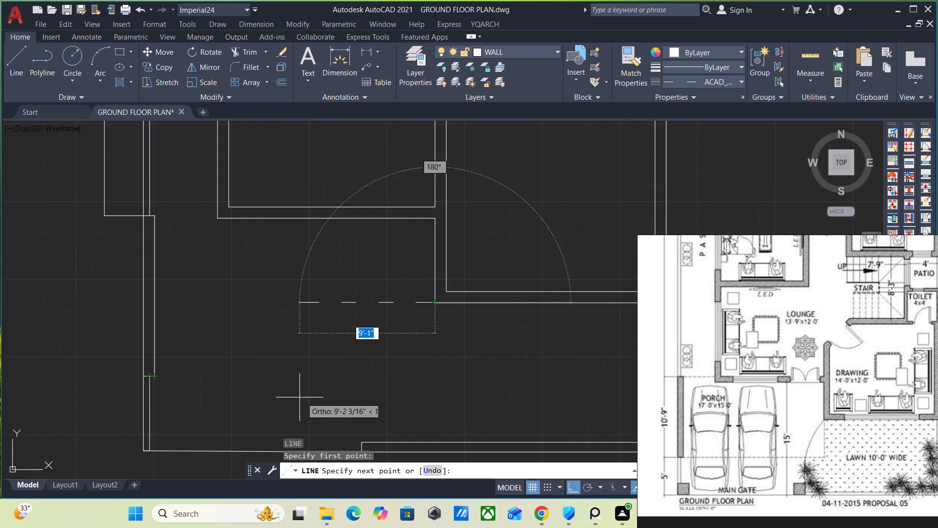
{"action": "left_click", "coordinate": [435, 378]}
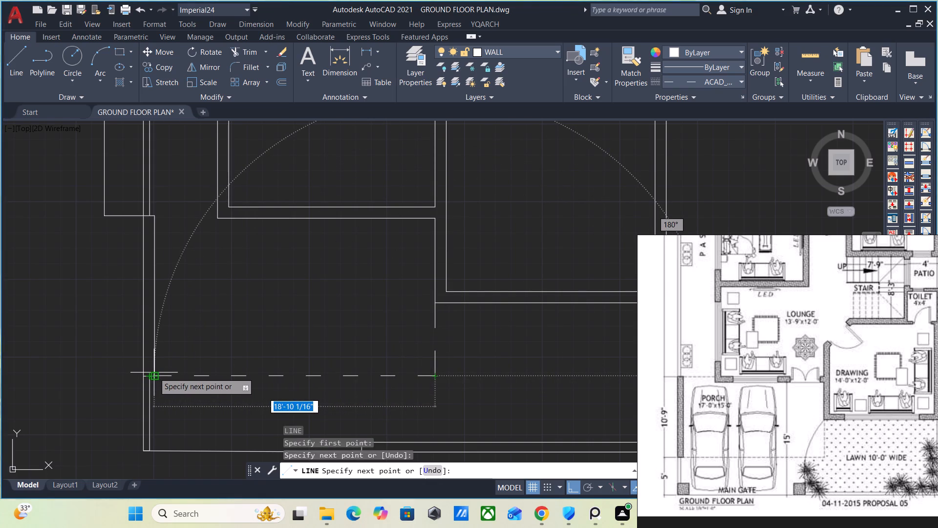
{"action": "left_click", "coordinate": [154, 373]}
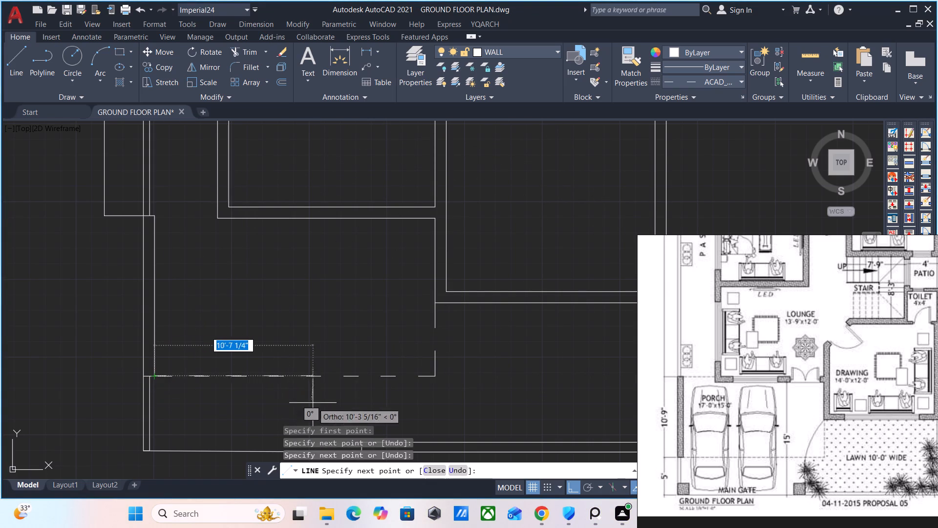
{"action": "key", "text": "Escape"}
Set the linetype scale of the two dashed porch lines to 0.1.
{"action": "left_click_drag", "start_coordinate": [457, 390], "coordinate": [448, 385]}
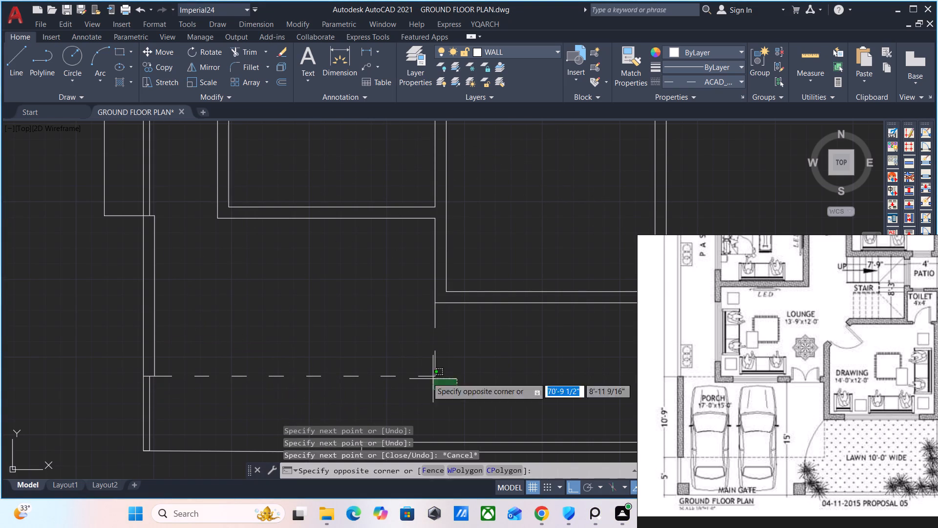
{"action": "left_click", "coordinate": [300, 352]}
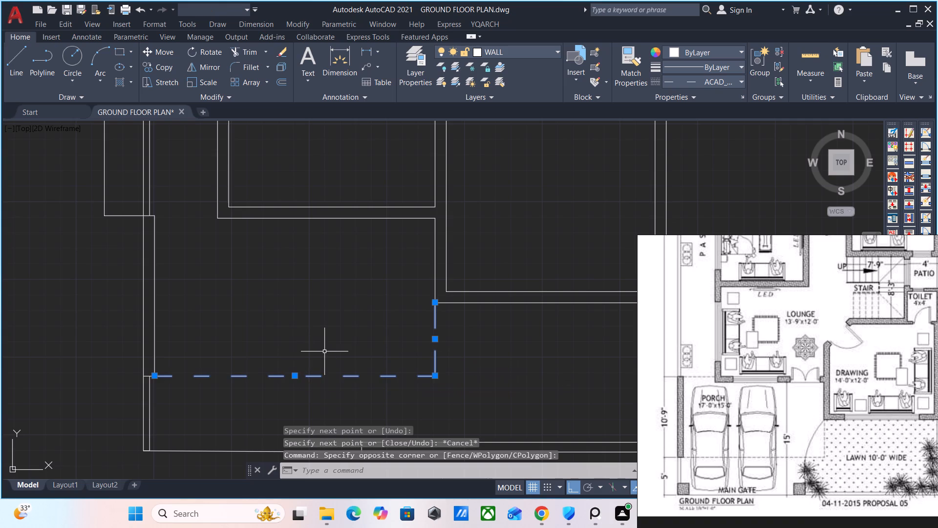
{"action": "type", "text": "PR"}
{"action": "key", "text": "Return"}
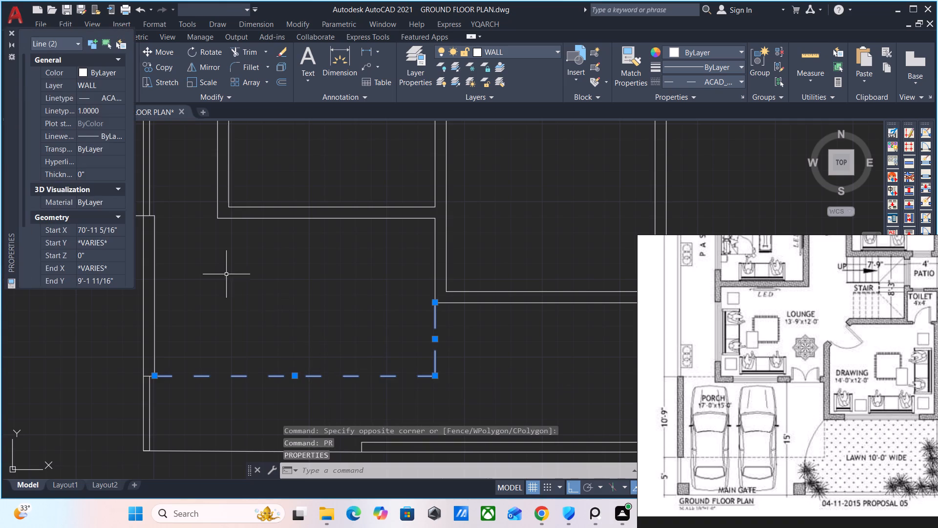
{"action": "left_click", "coordinate": [110, 107]}
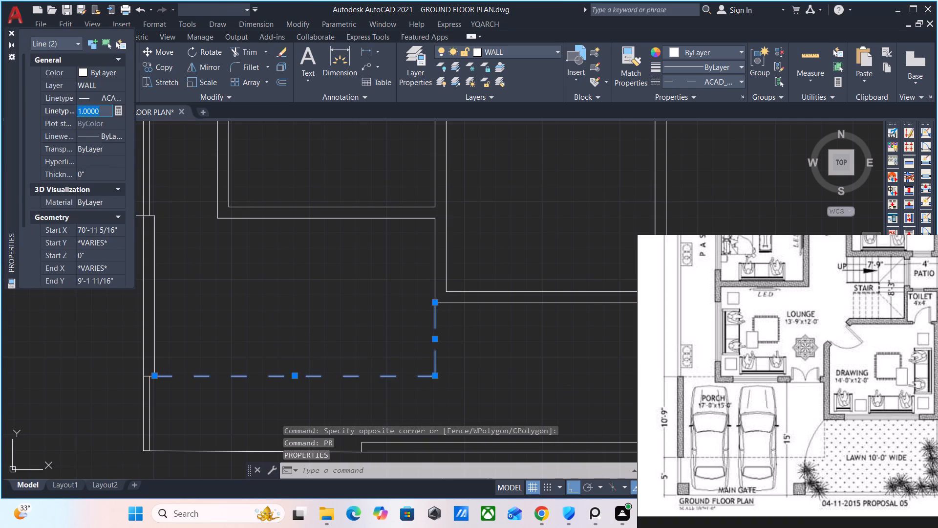
{"action": "key", "text": "BackSpace"}
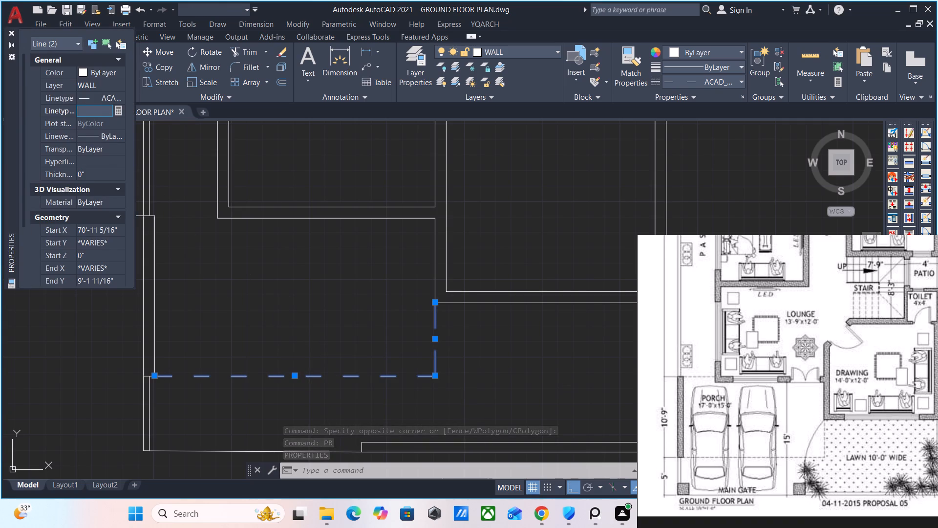
{"action": "type", "text": ".1"}
{"action": "key", "text": "Return"}
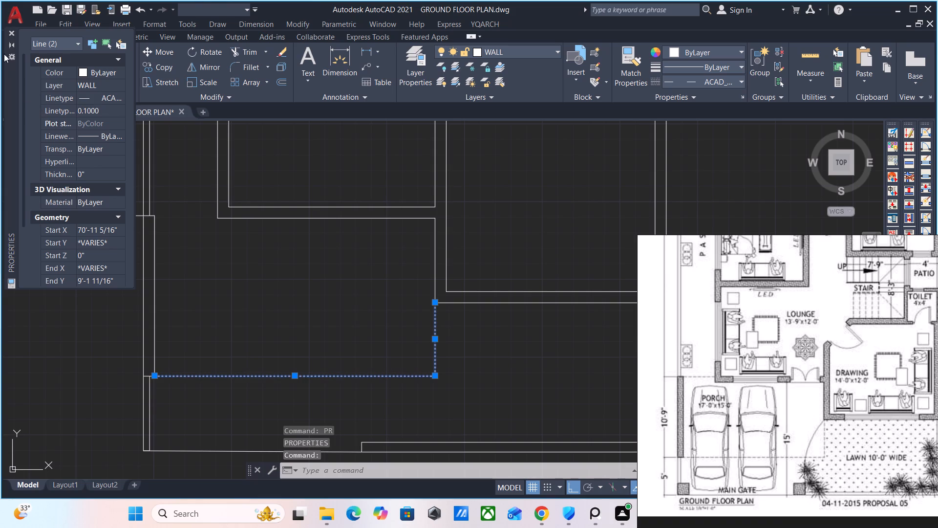
{"action": "left_click", "coordinate": [12, 32]}
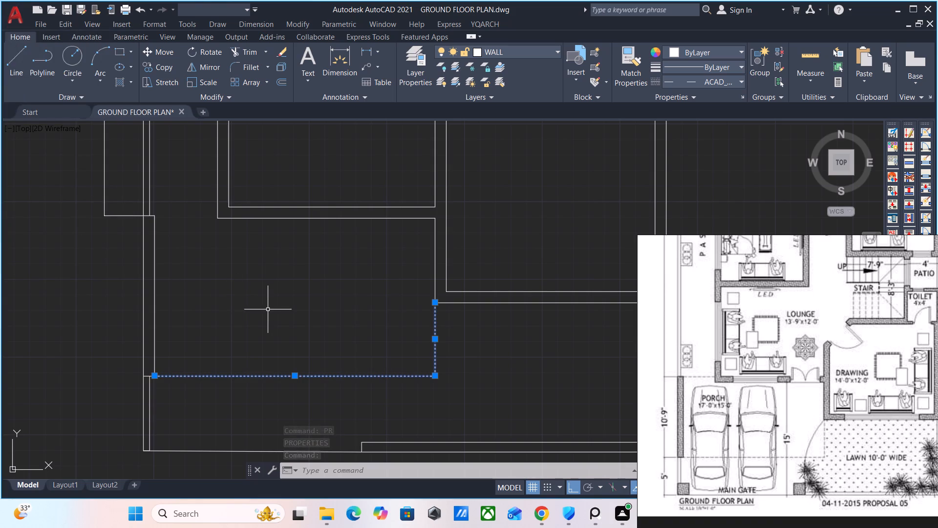
{"action": "key", "text": "Escape"}
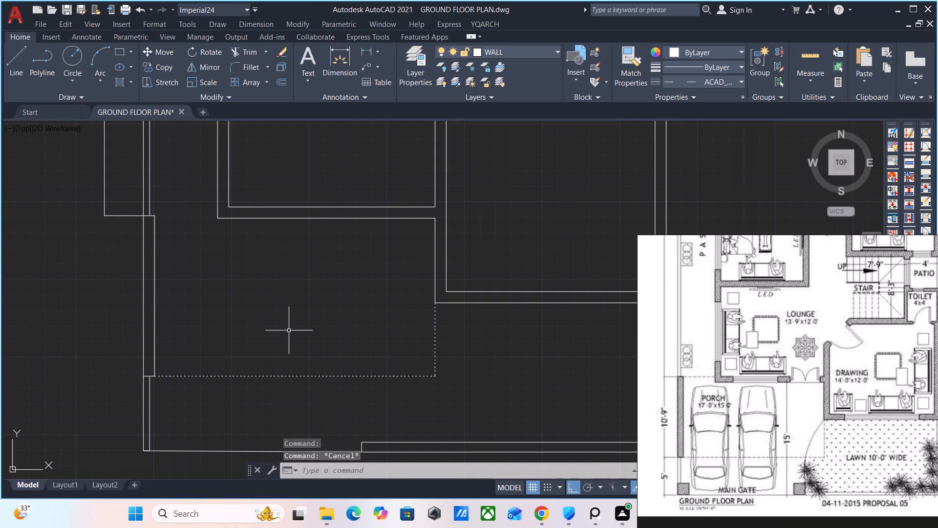
Return the current linetype to ByLayer and save the drawing.
{"action": "left_click", "coordinate": [722, 86]}
{"action": "left_click", "coordinate": [708, 96]}
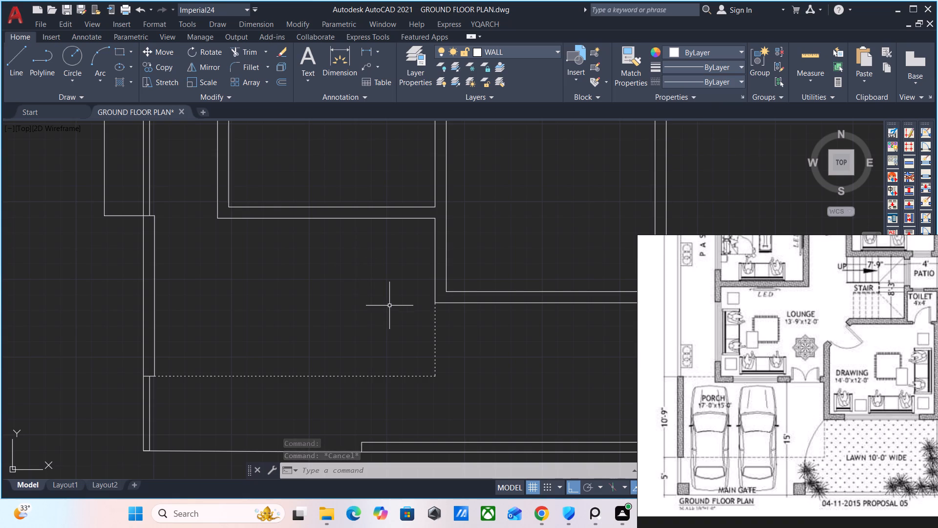
{"action": "key", "text": "ctrl+s"}
Examine the porch, main gate and lawn area in the reference plan against the drawn front part.
{"action": "scroll", "coordinate": [389, 306], "scroll_direction": "down", "scroll_amount": 1}
{"action": "middle_click_drag", "start_coordinate": [398, 334], "coordinate": [283, 301]}
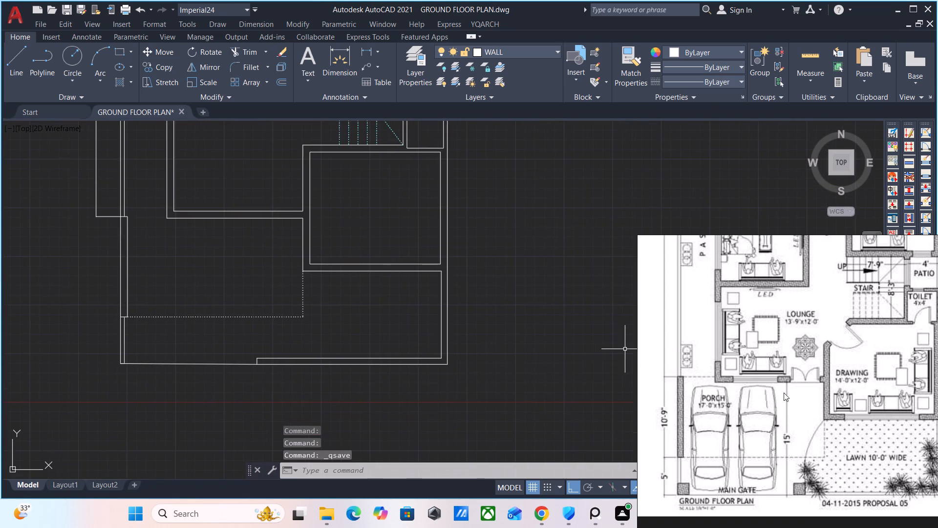
{"action": "scroll", "coordinate": [898, 459], "scroll_direction": "up", "scroll_amount": 9}
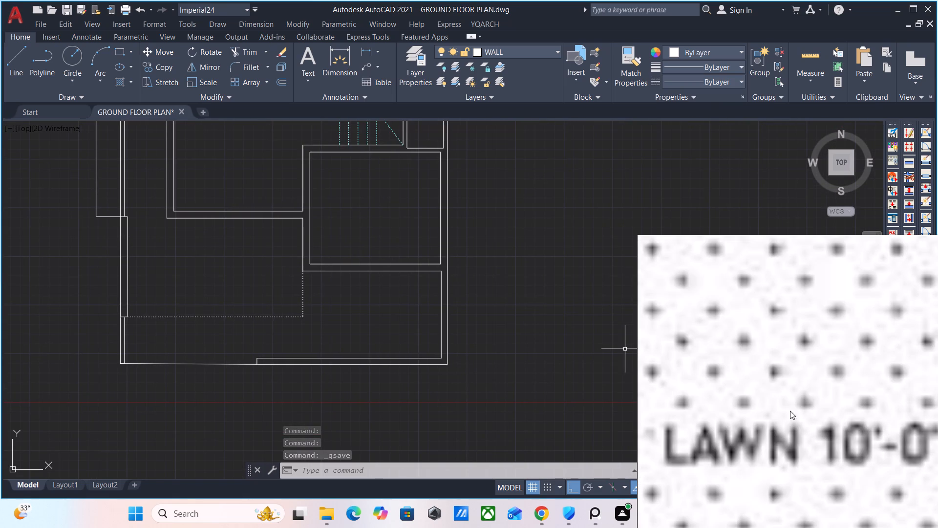
{"action": "scroll", "coordinate": [783, 402], "scroll_direction": "down", "scroll_amount": 9}
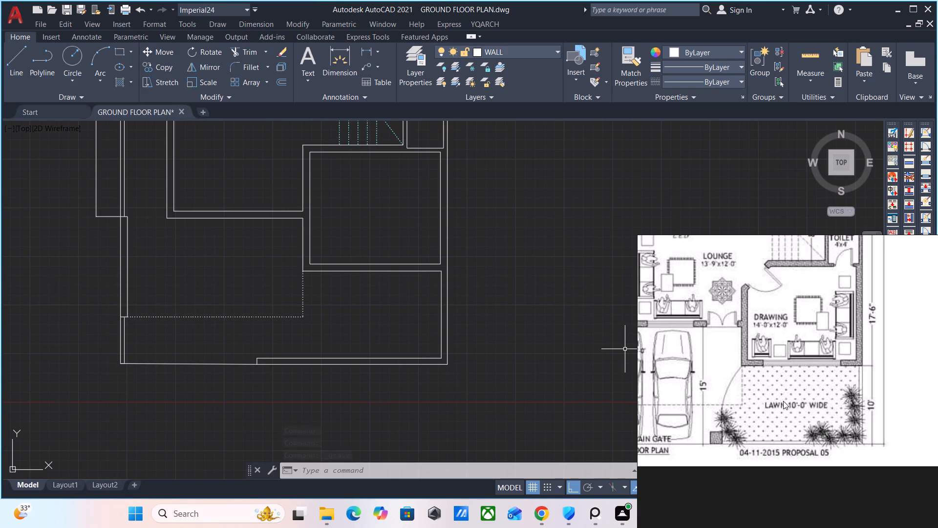
{"action": "middle_click_drag", "start_coordinate": [741, 413], "coordinate": [799, 415]}
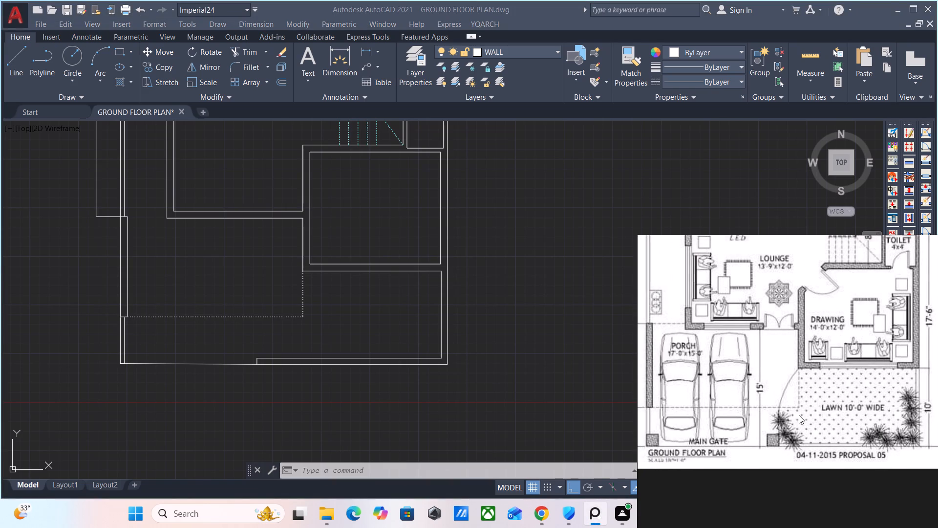
{"action": "middle_click_drag", "start_coordinate": [799, 415], "coordinate": [820, 422]}
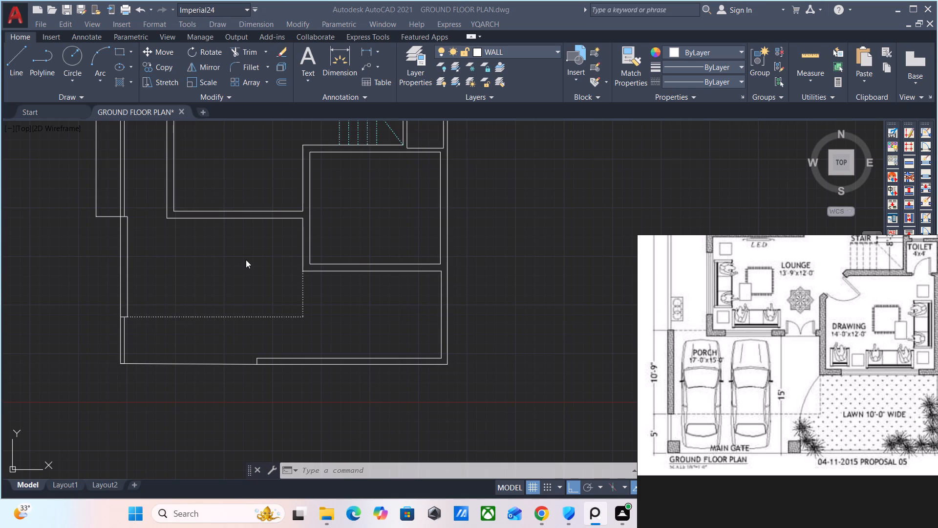
Add a linear dimension between the lounge's lower outer wall and the plot's front boundary line, across the porch.
{"action": "left_click", "coordinate": [367, 45]}
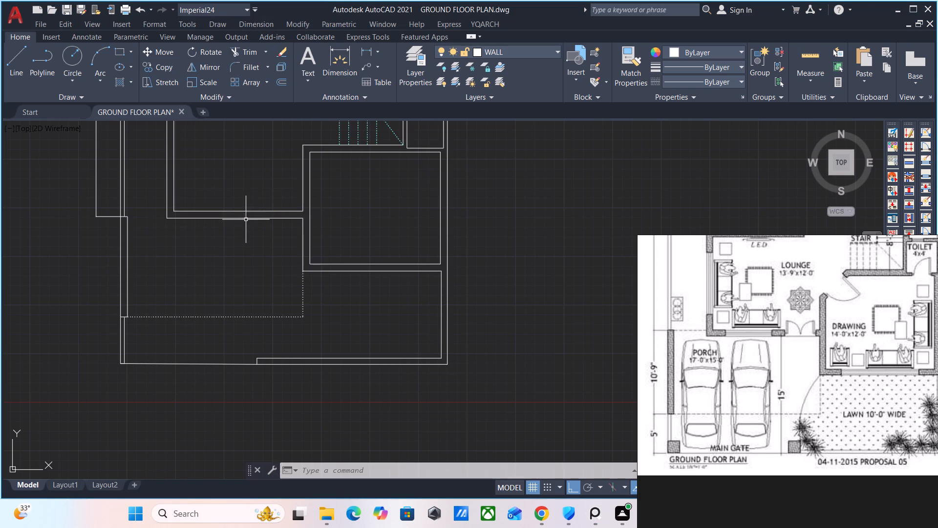
{"action": "left_click", "coordinate": [364, 49]}
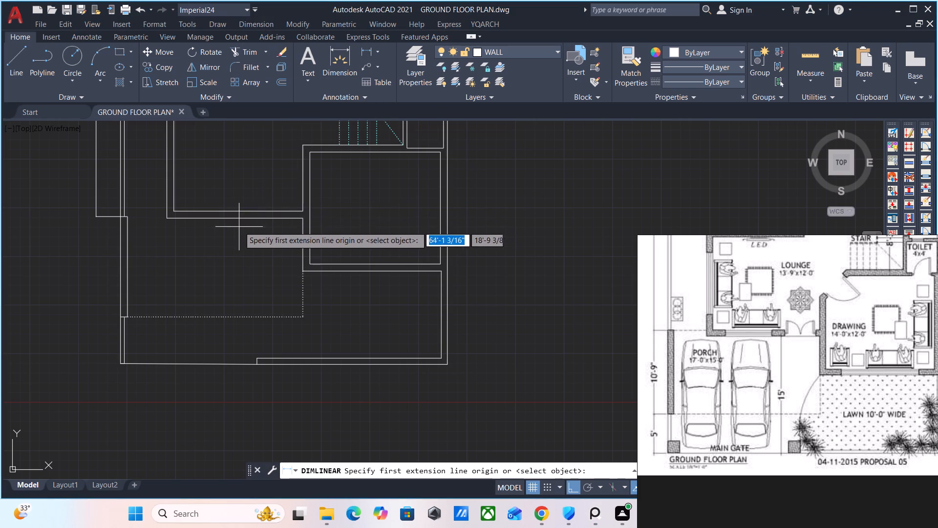
{"action": "left_click", "coordinate": [236, 217]}
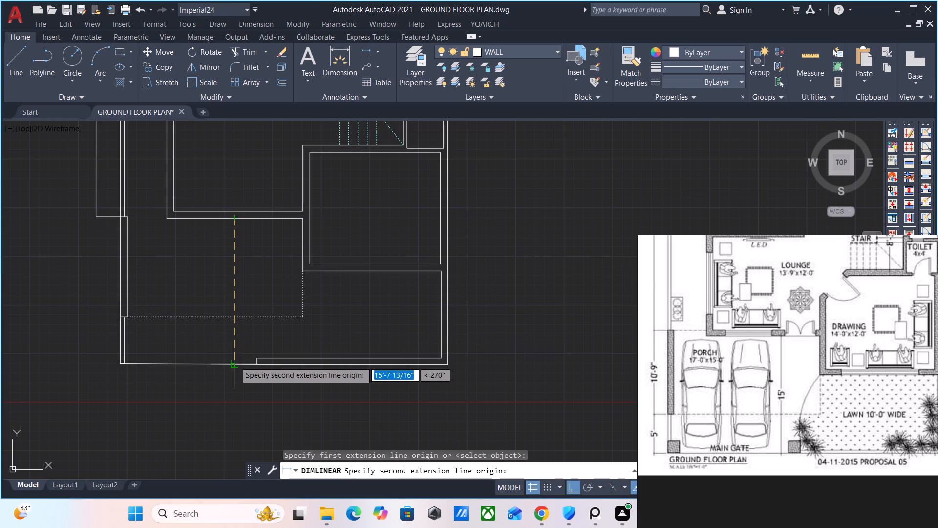
{"action": "left_click", "coordinate": [235, 361]}
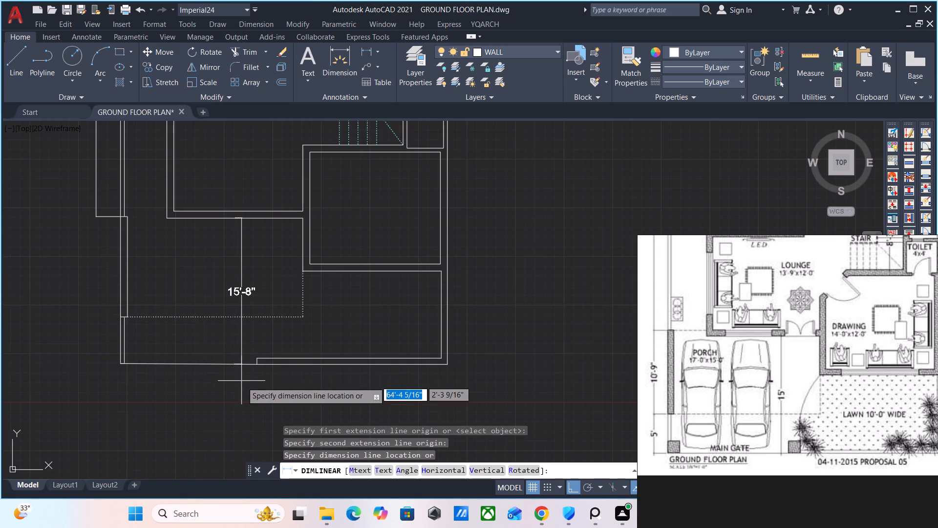
{"action": "left_click", "coordinate": [234, 382]}
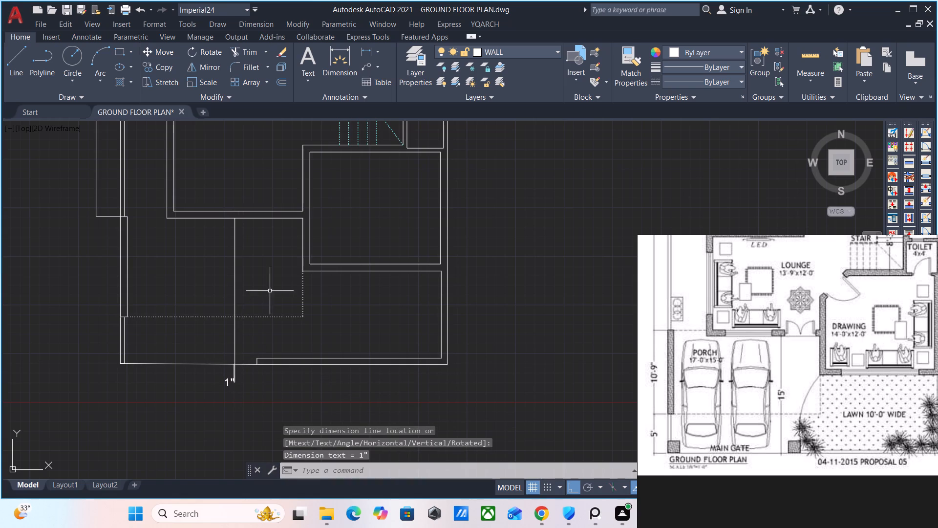
Add a vertical linear dimension inside the lounge between its upper and lower inner wall lines.
{"action": "middle_click_drag", "start_coordinate": [286, 287], "coordinate": [301, 380]}
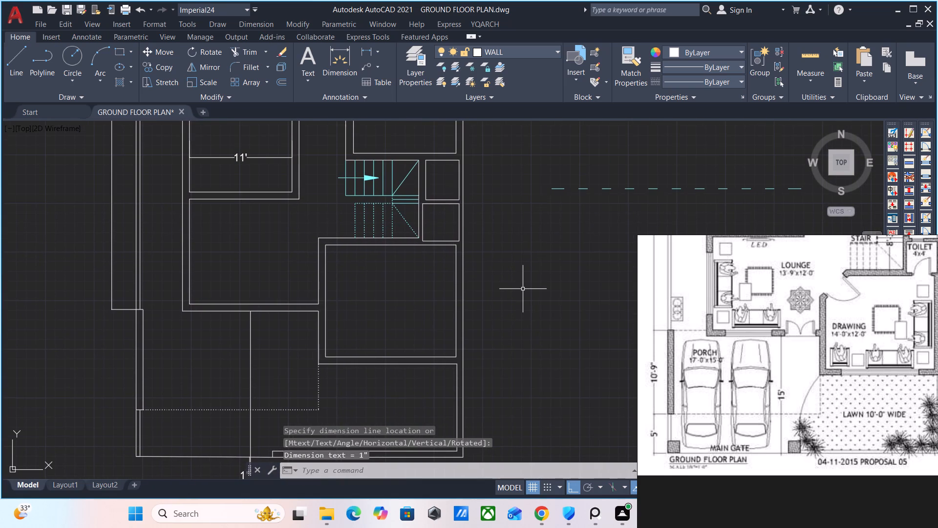
{"action": "scroll", "coordinate": [805, 326], "scroll_direction": "down", "scroll_amount": 1}
{"action": "middle_click_drag", "start_coordinate": [783, 329], "coordinate": [775, 361]}
{"action": "scroll", "coordinate": [774, 345], "scroll_direction": "up", "scroll_amount": 1}
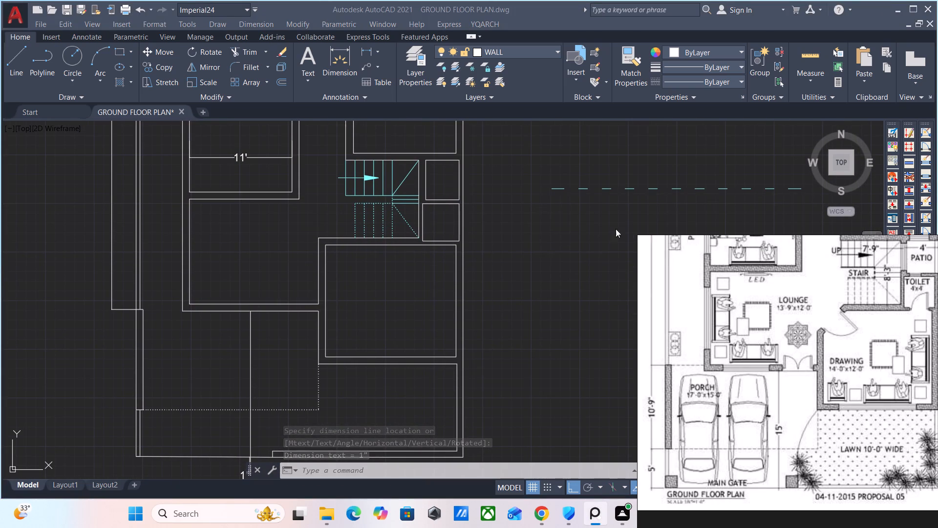
{"action": "left_click", "coordinate": [256, 216]}
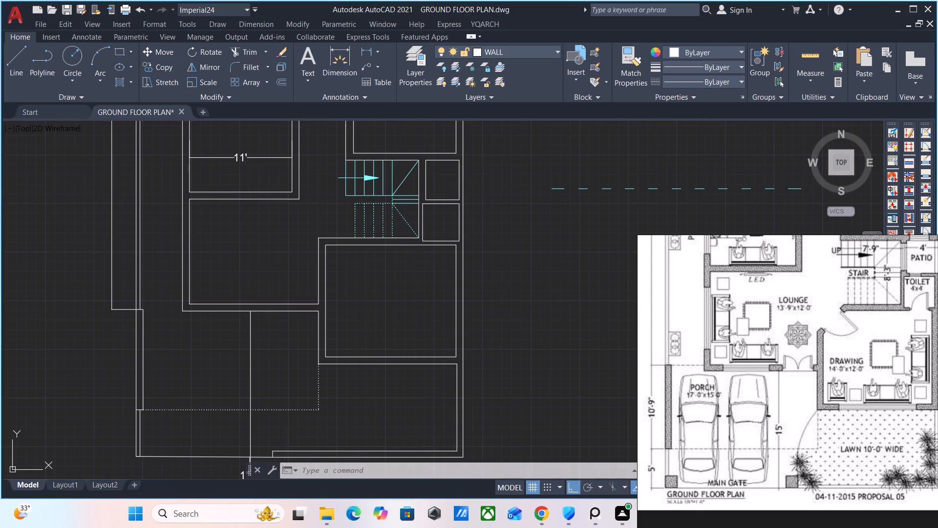
{"action": "key", "text": "space"}
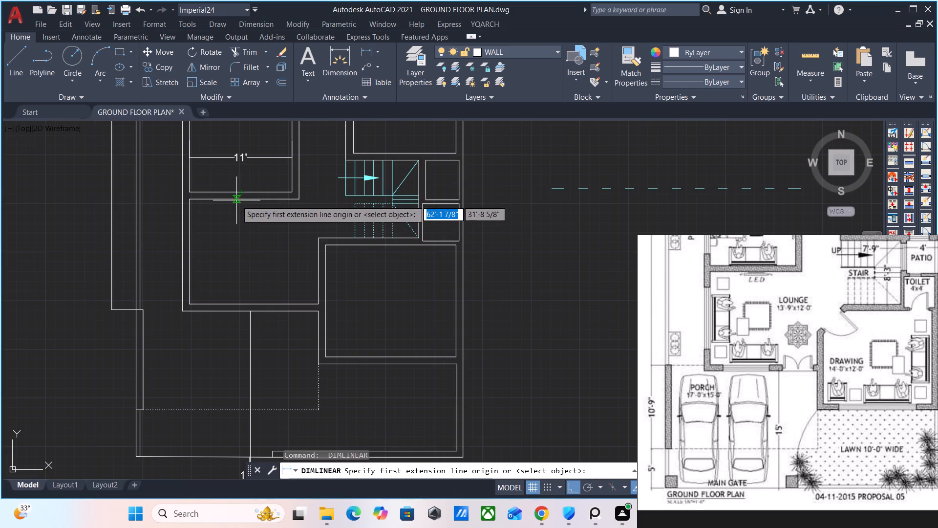
{"action": "left_click", "coordinate": [236, 200]}
{"action": "left_click", "coordinate": [236, 301]}
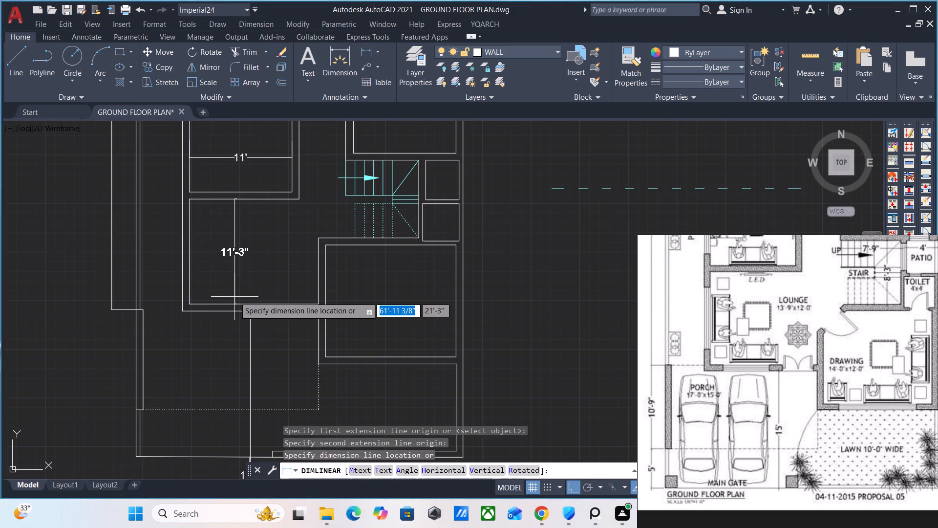
{"action": "left_click", "coordinate": [234, 294]}
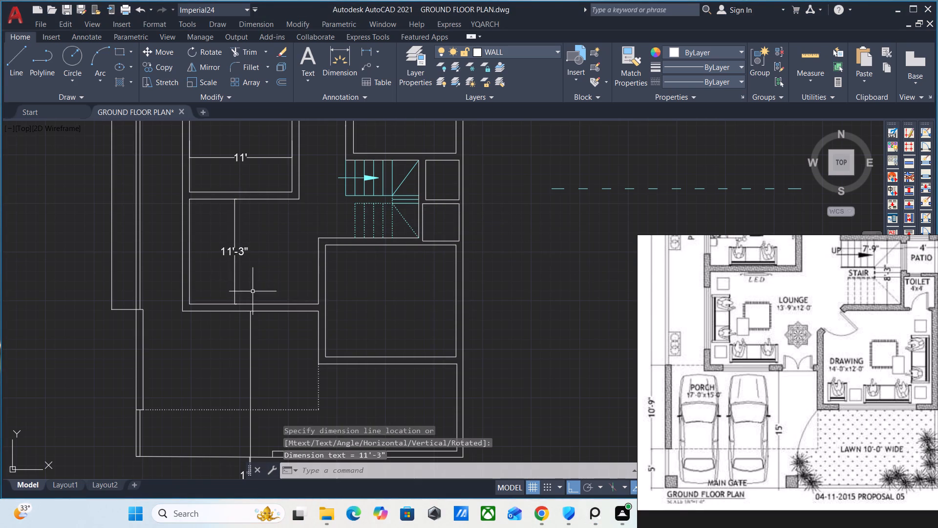
Delete the vertical linear dimension that crosses the porch between the lounge wall and the front boundary.
{"action": "middle_click_drag", "start_coordinate": [256, 289], "coordinate": [269, 224]}
{"action": "scroll", "coordinate": [279, 307], "scroll_direction": "up", "scroll_amount": 1}
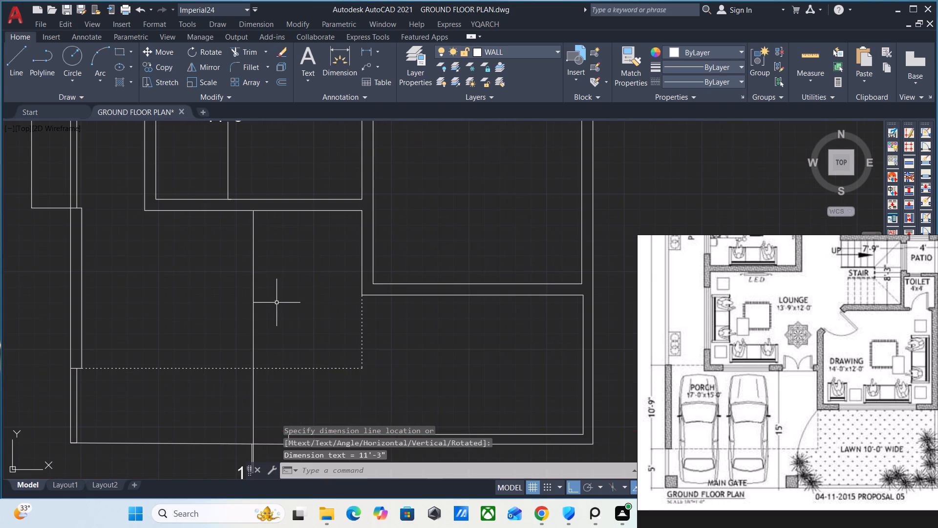
{"action": "left_click_drag", "start_coordinate": [277, 303], "coordinate": [270, 298]}
{"action": "left_click", "coordinate": [237, 263]}
{"action": "key", "text": "Delete"}
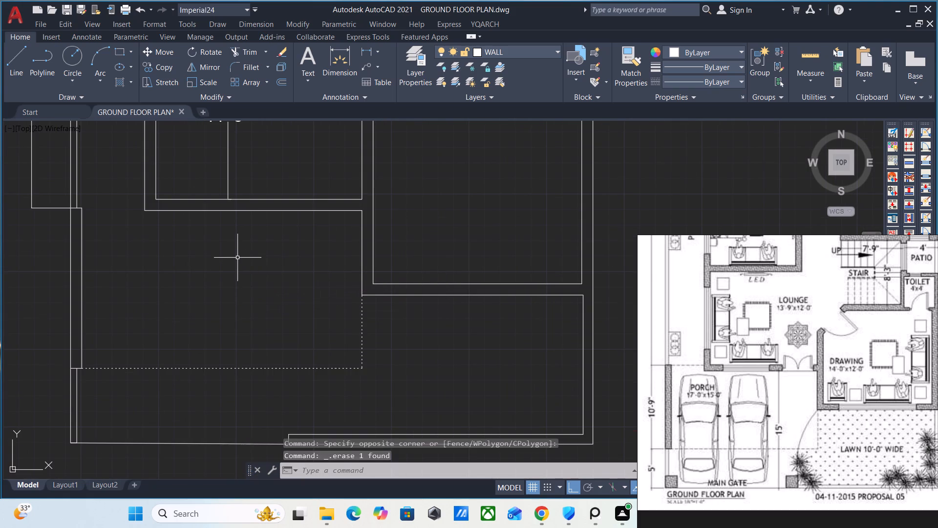
Draw a line 15' up from the front boundary through the porch, across to the lounge's left outer wall, and up to its corner.
{"action": "scroll", "coordinate": [238, 249], "scroll_direction": "down", "scroll_amount": 1}
{"action": "middle_click_drag", "start_coordinate": [247, 258], "coordinate": [246, 282]}
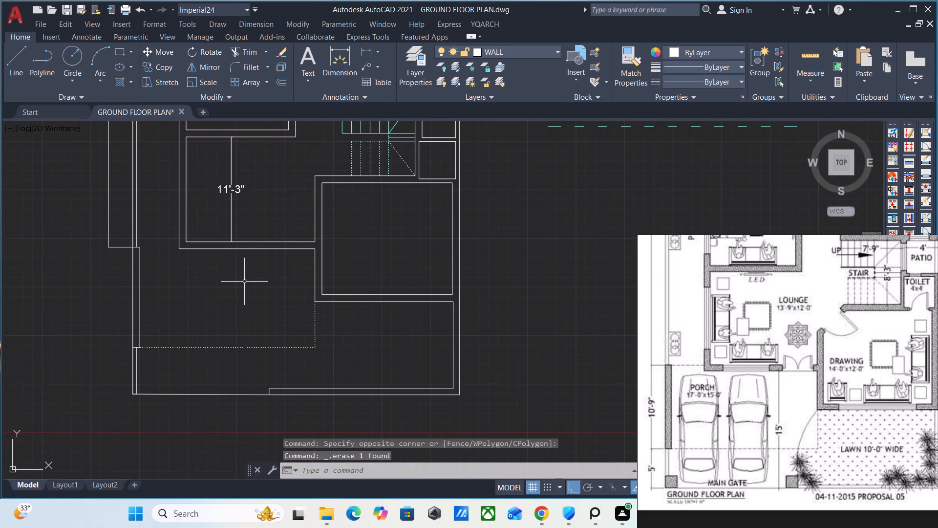
{"action": "key", "text": "l"}
{"action": "key", "text": "Return"}
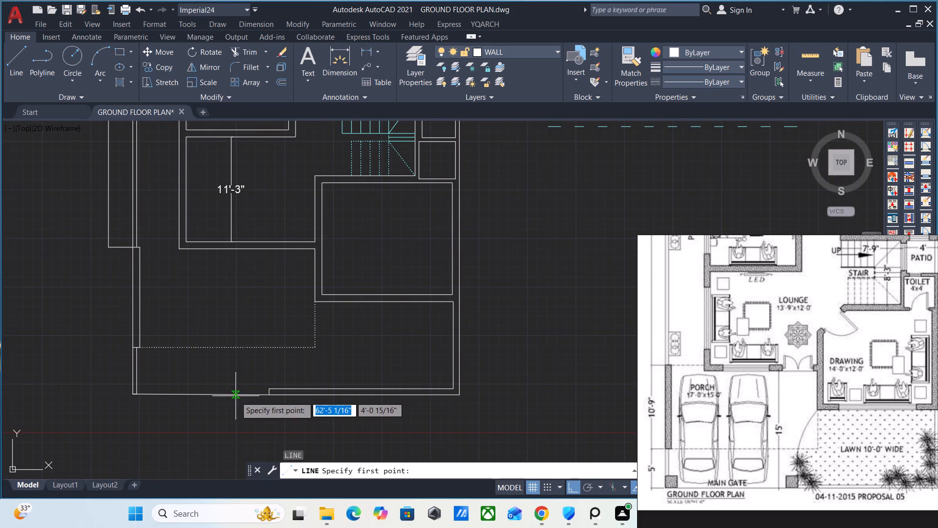
{"action": "left_click", "coordinate": [234, 396]}
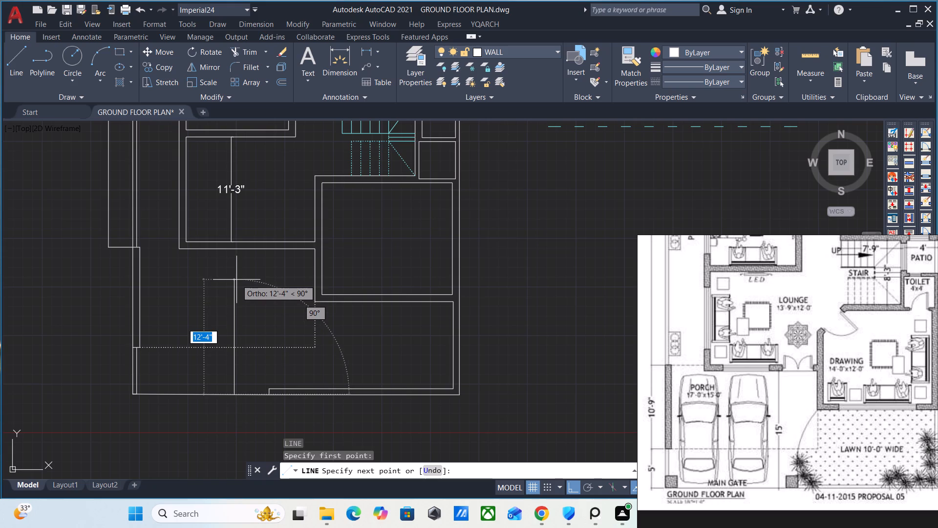
{"action": "type", "text": "15'"}
{"action": "key", "text": "Return"}
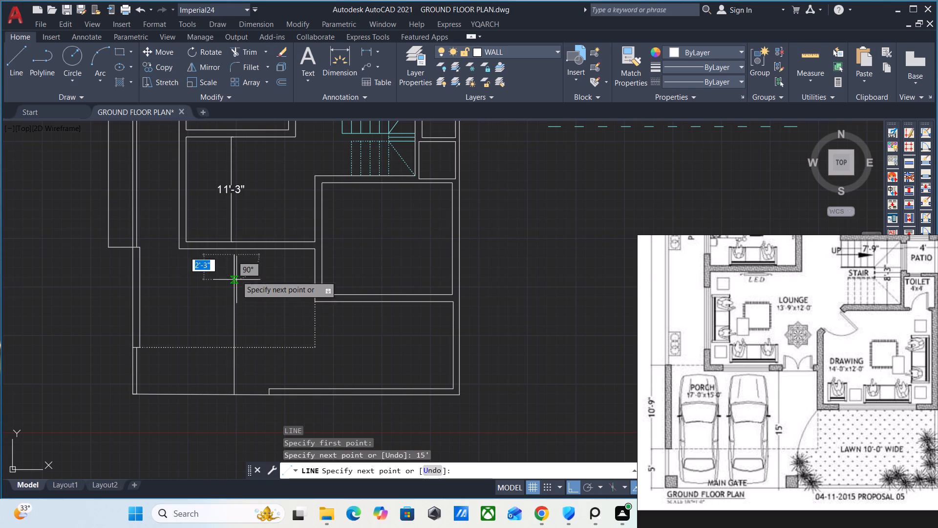
{"action": "scroll", "coordinate": [149, 247], "scroll_direction": "up", "scroll_amount": 1}
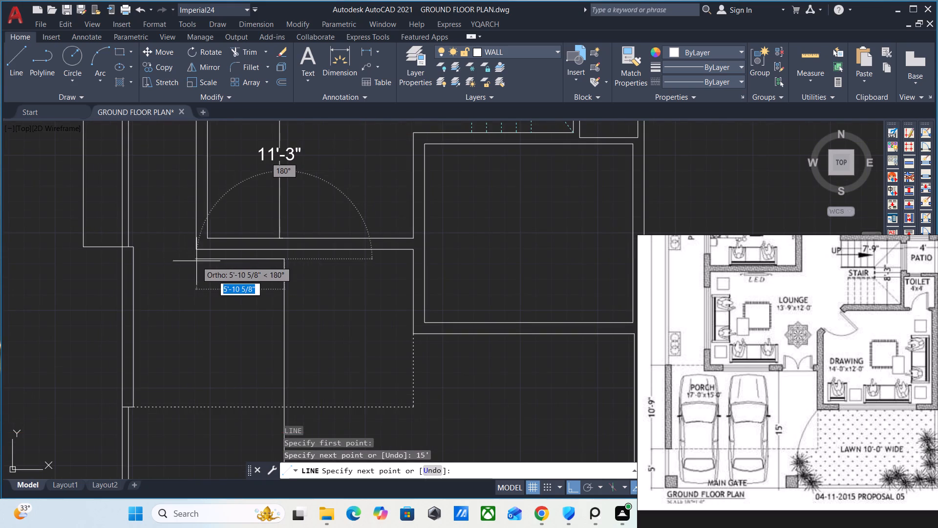
{"action": "scroll", "coordinate": [195, 261], "scroll_direction": "up", "scroll_amount": 1}
{"action": "left_click", "coordinate": [195, 256]}
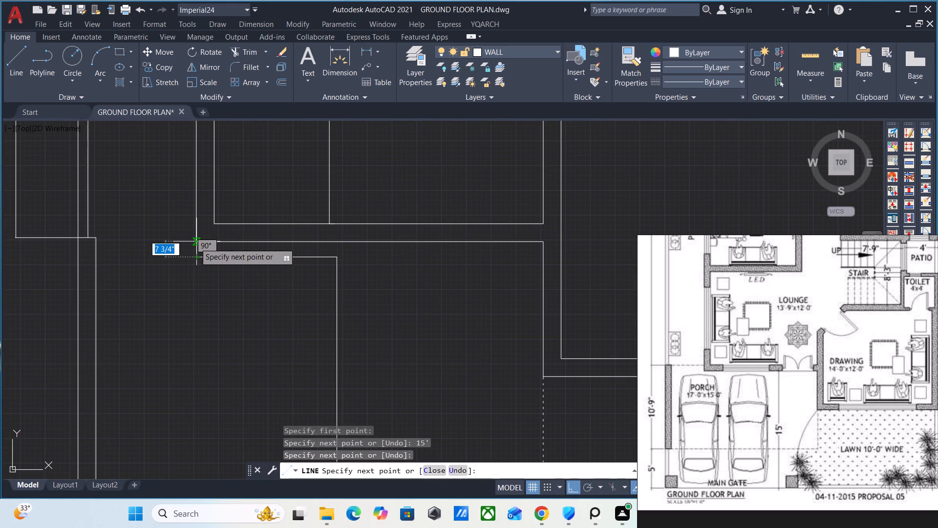
{"action": "left_click", "coordinate": [195, 240]}
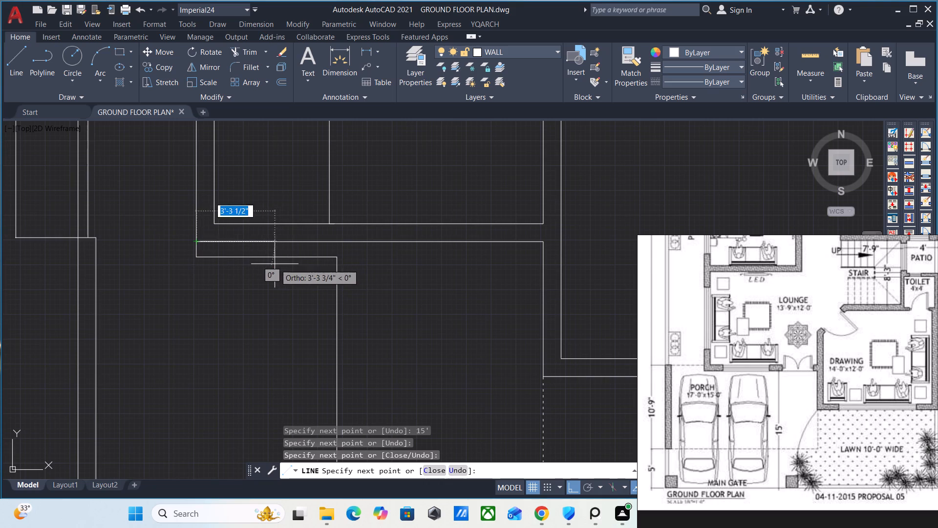
{"action": "key", "text": "Escape"}
Draw a horizontal line from the top of the 15' porch line to the drawing room's left outer wall.
{"action": "middle_click_drag", "start_coordinate": [348, 271], "coordinate": [261, 325]}
{"action": "key", "text": "l"}
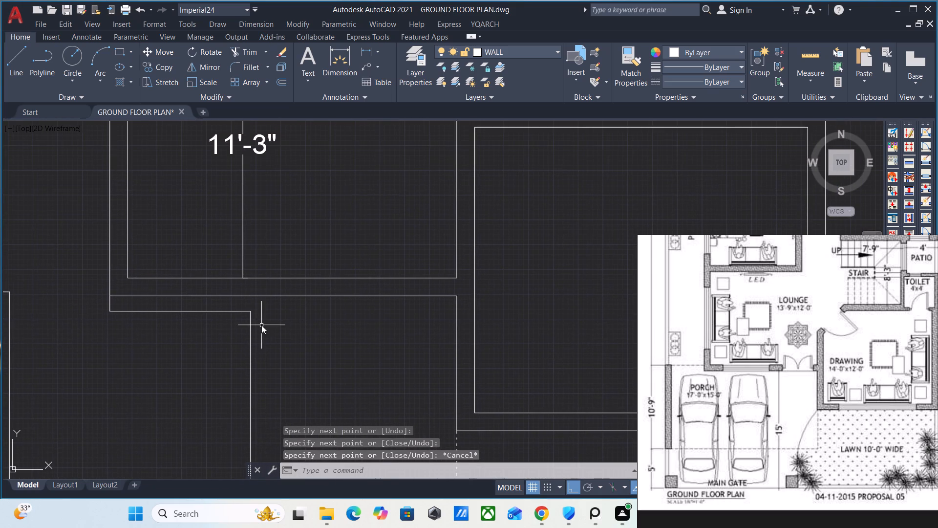
{"action": "key", "text": "Return"}
{"action": "left_click_drag", "start_coordinate": [246, 311], "coordinate": [252, 316]}
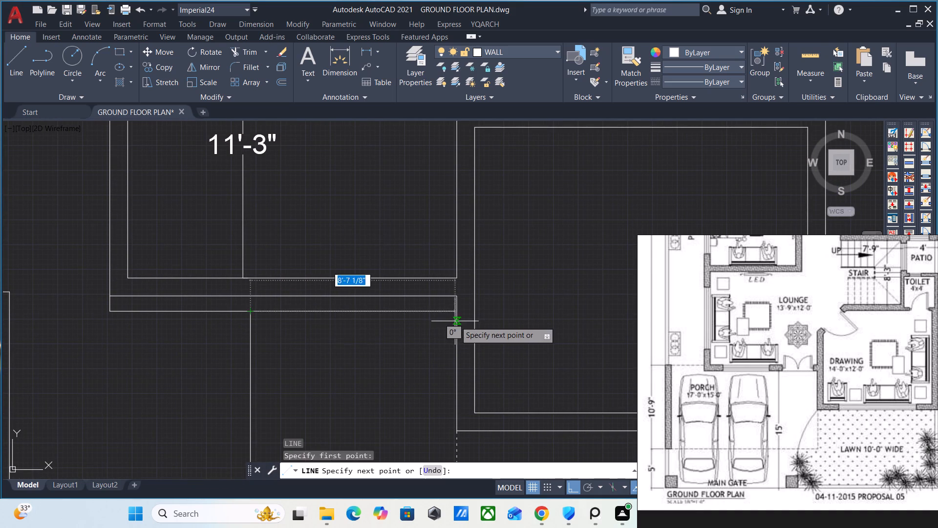
{"action": "left_click", "coordinate": [457, 311]}
{"action": "key", "text": "Escape"}
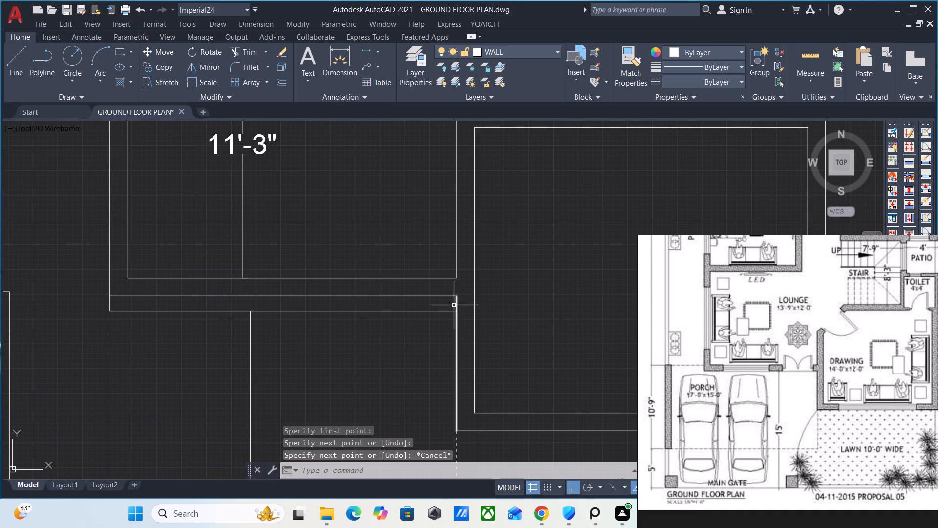
Erase the lounge's old lower outer wall line and trim the wall stub left above the new line.
{"action": "middle_click_drag", "start_coordinate": [356, 321], "coordinate": [355, 346]}
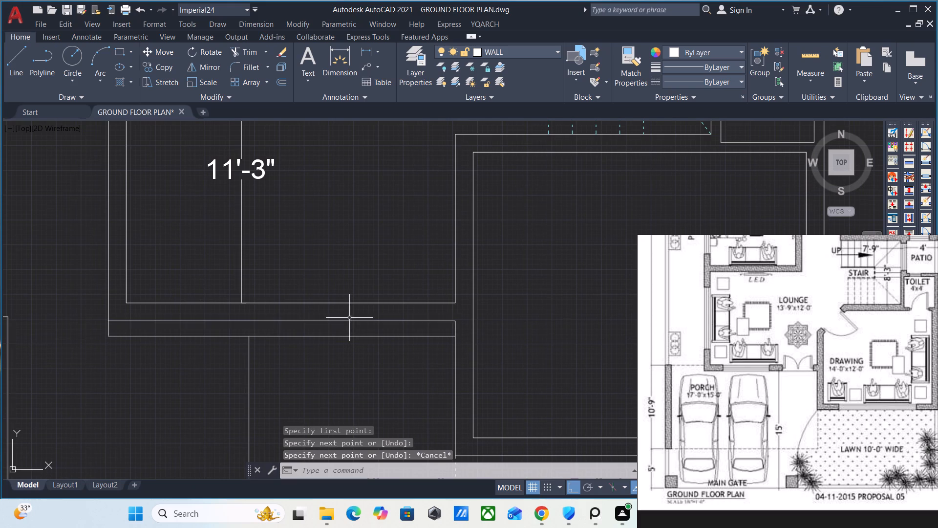
{"action": "left_click", "coordinate": [353, 320]}
{"action": "key", "text": "Delete"}
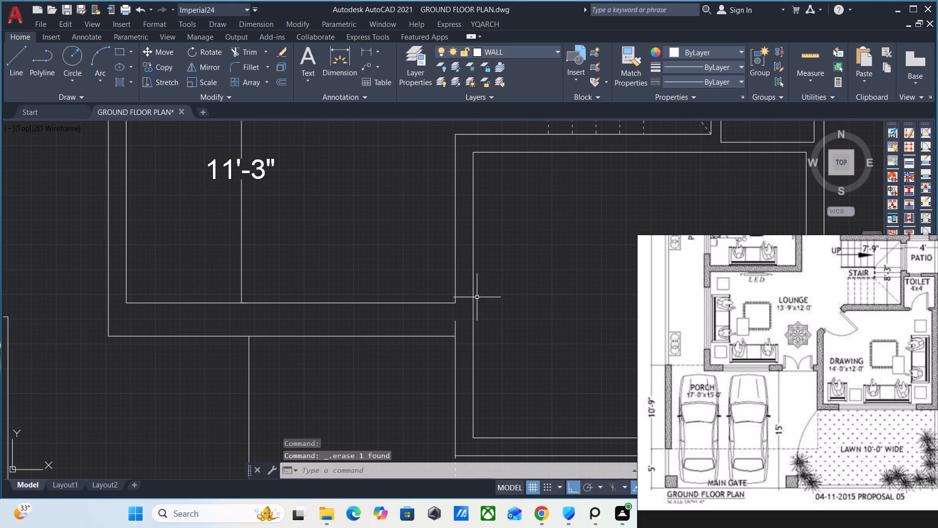
{"action": "type", "text": "TR"}
{"action": "key", "text": "Return"}
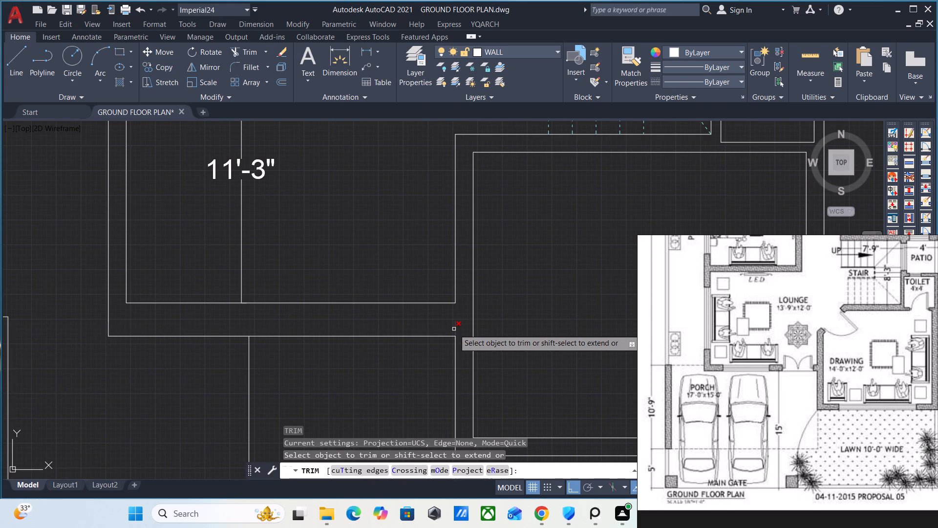
{"action": "left_click", "coordinate": [454, 329]}
{"action": "key", "text": "Escape"}
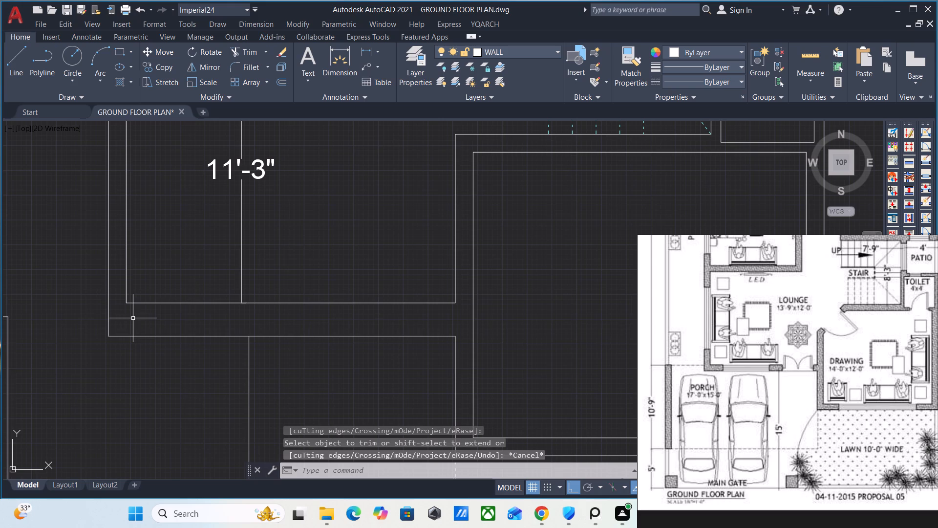
Draw a line 9" up from the new outer wall's right end, across to the lounge's left inner wall, and up to its old corner.
{"action": "key", "text": "l"}
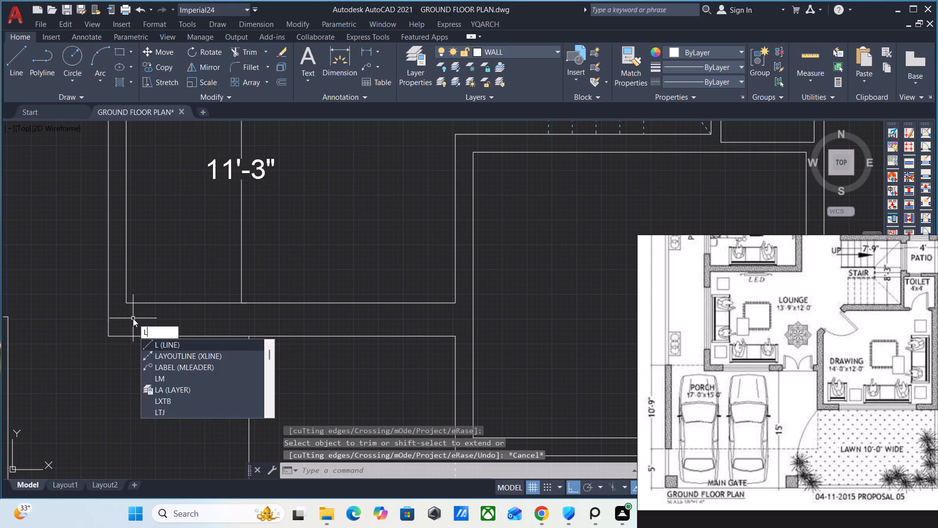
{"action": "key", "text": "Return"}
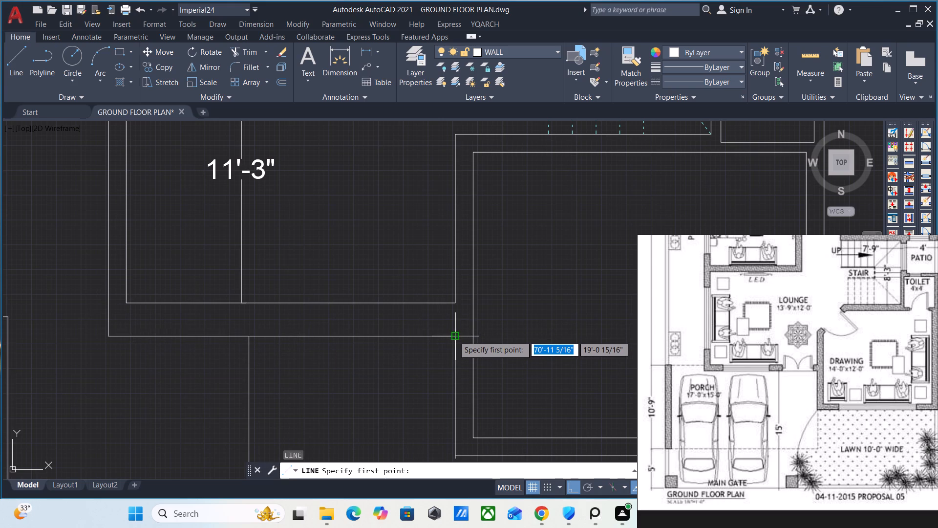
{"action": "left_click", "coordinate": [454, 336]}
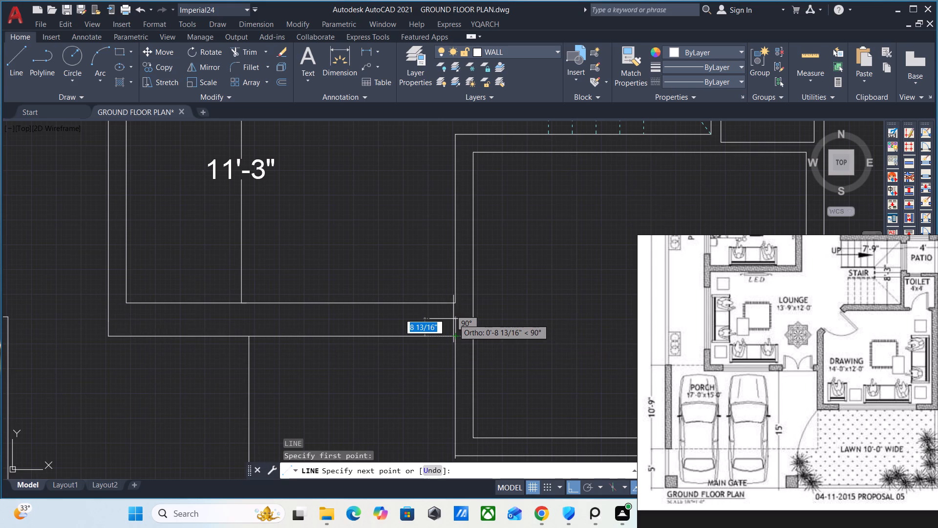
{"action": "key", "text": "8"}
{"action": "key", "text": "BackSpace"}
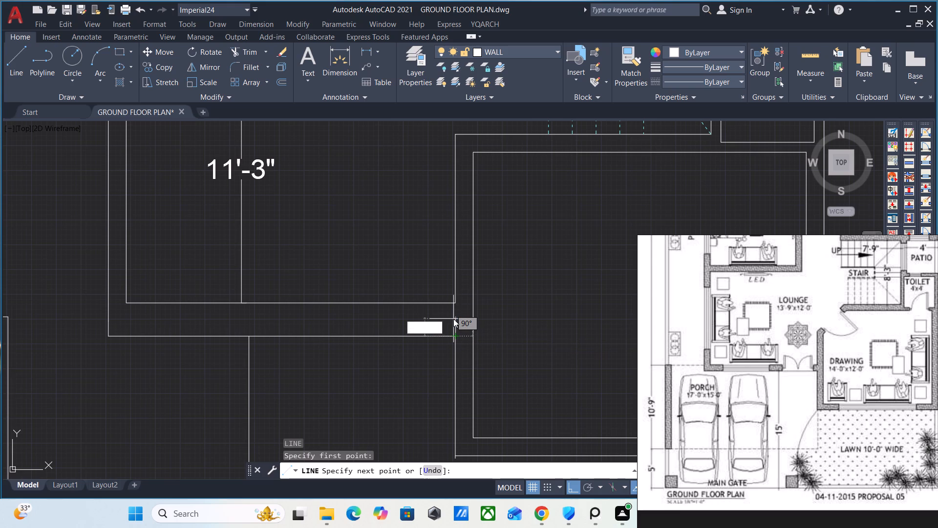
{"action": "key", "text": "3"}
{"action": "key", "text": "BackSpace"}
{"action": "key", "text": "9"}
{"action": "key", "text": "shift+quotedbl"}
{"action": "key", "text": "Return"}
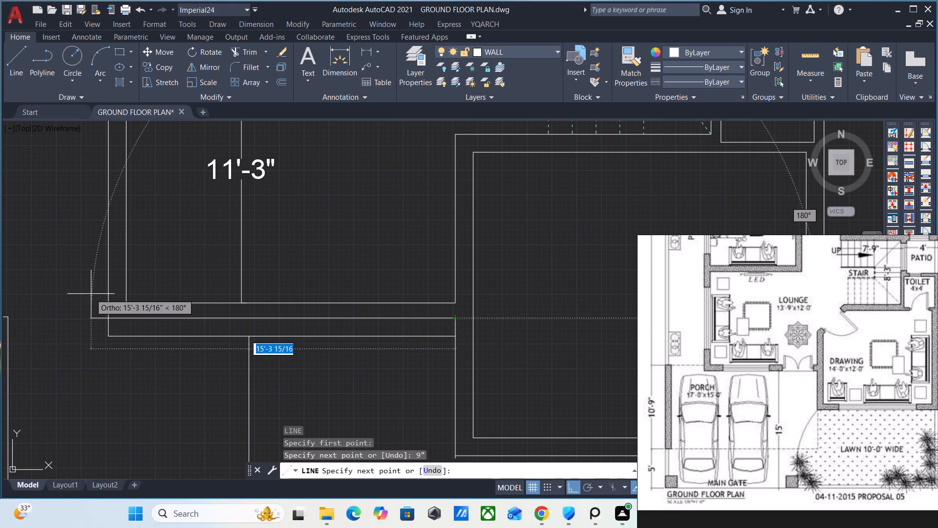
{"action": "scroll", "coordinate": [129, 308], "scroll_direction": "up", "scroll_amount": 1}
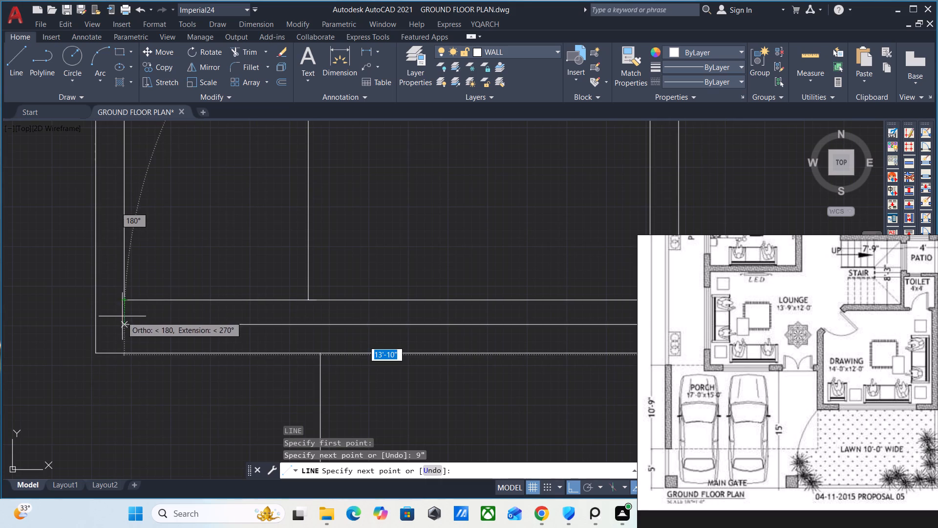
{"action": "left_click", "coordinate": [124, 316]}
{"action": "left_click", "coordinate": [125, 298]}
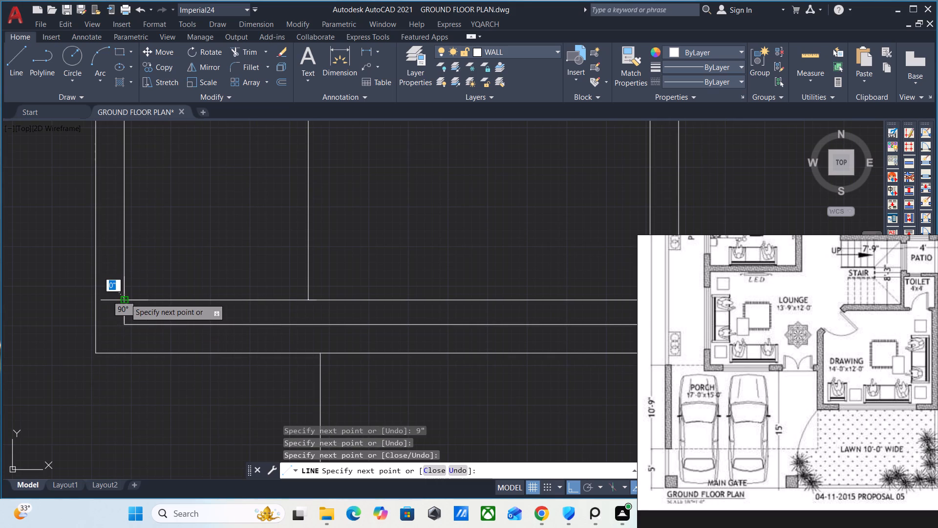
{"action": "key", "text": "Escape"}
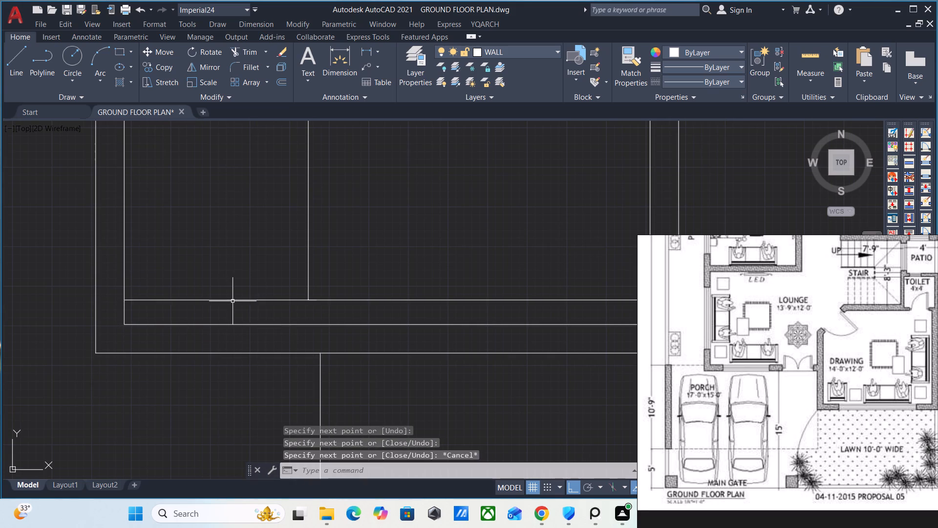
Delete the lounge's old lower inner wall line above the new one.
{"action": "left_click", "coordinate": [233, 301]}
{"action": "scroll", "coordinate": [331, 283], "scroll_direction": "down", "scroll_amount": 3}
{"action": "middle_click_drag", "start_coordinate": [356, 277], "coordinate": [294, 318]}
{"action": "scroll", "coordinate": [317, 324], "scroll_direction": "up", "scroll_amount": 1}
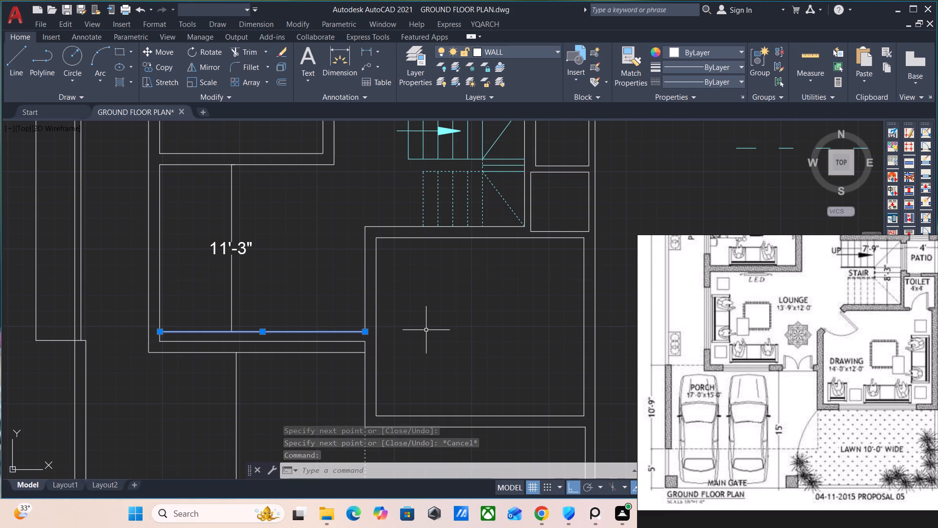
{"action": "key", "text": "Delete"}
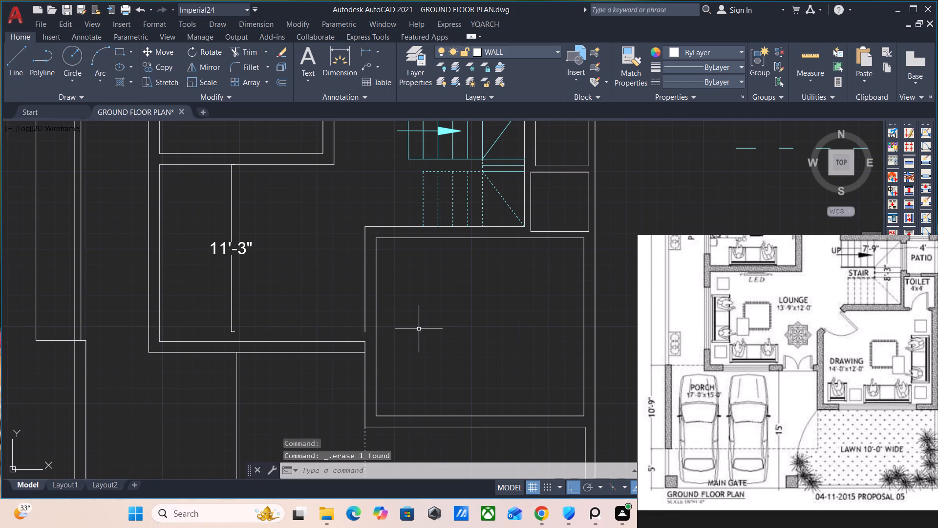
Extend the lounge's right wall line down to meet the new lower inner wall line.
{"action": "type", "text": "EX"}
{"action": "key", "text": "Return"}
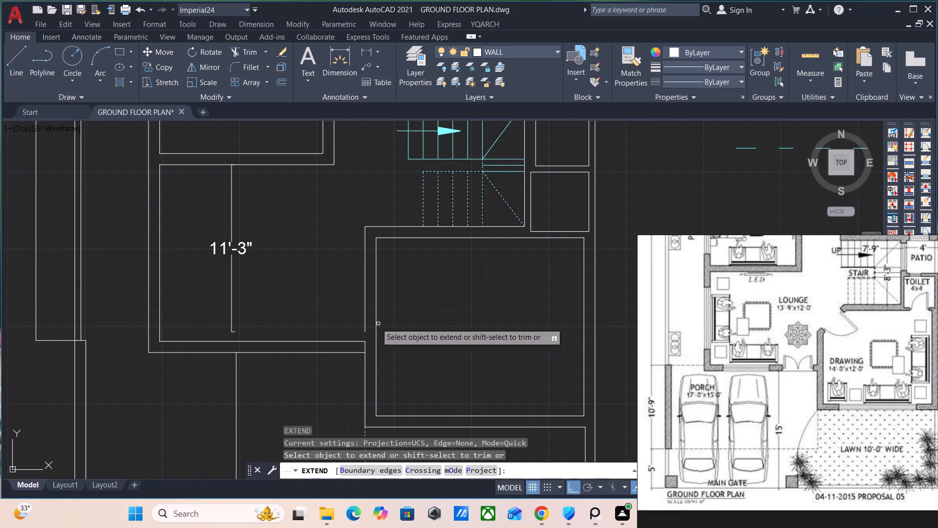
{"action": "left_click", "coordinate": [365, 327]}
{"action": "key", "text": "Escape"}
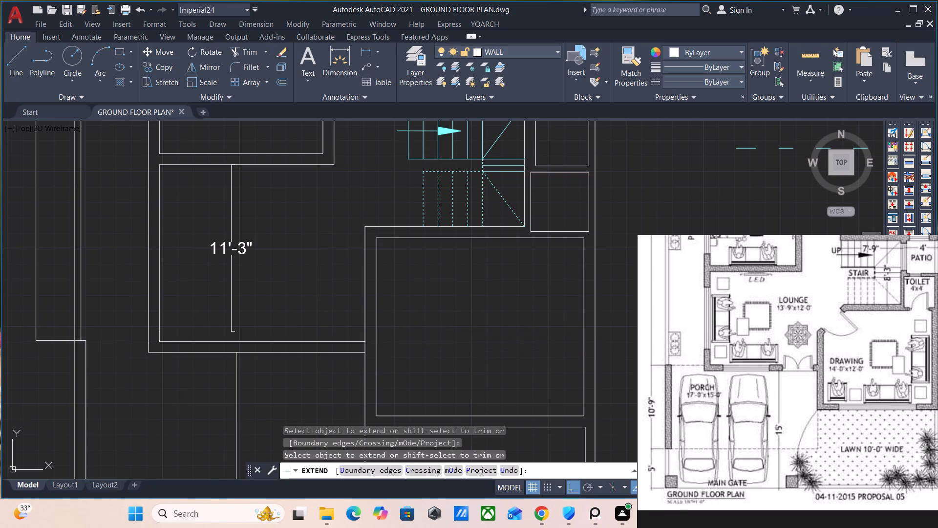